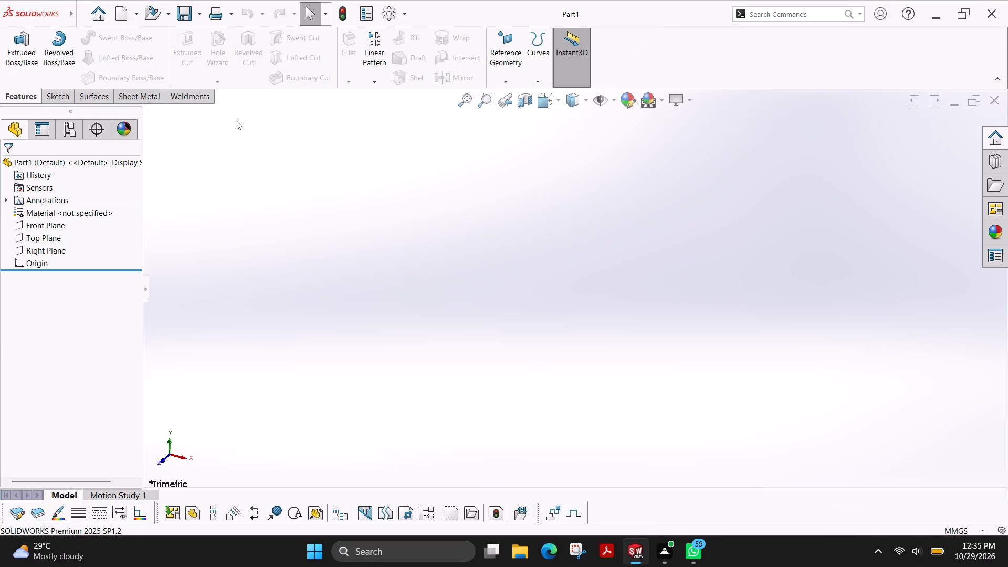
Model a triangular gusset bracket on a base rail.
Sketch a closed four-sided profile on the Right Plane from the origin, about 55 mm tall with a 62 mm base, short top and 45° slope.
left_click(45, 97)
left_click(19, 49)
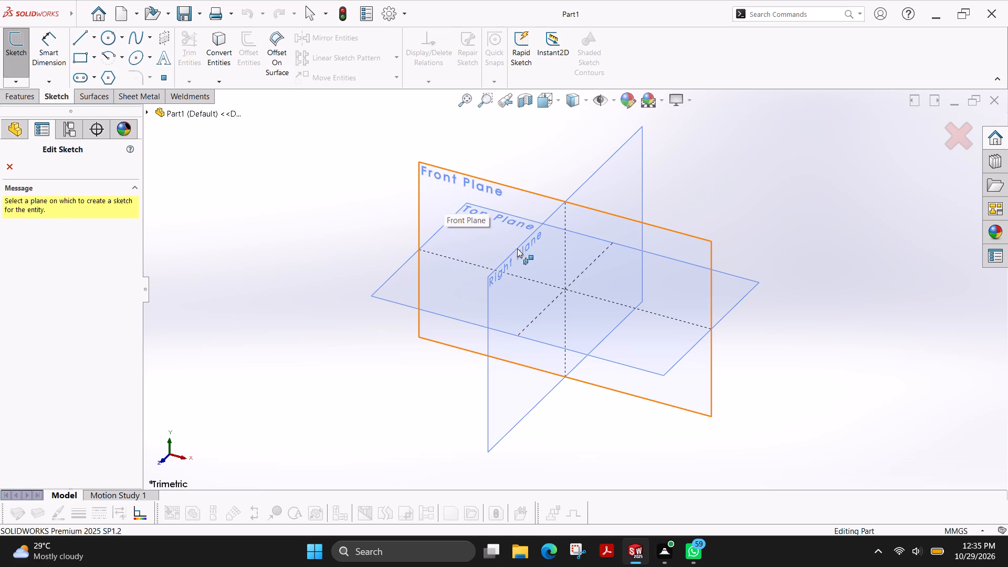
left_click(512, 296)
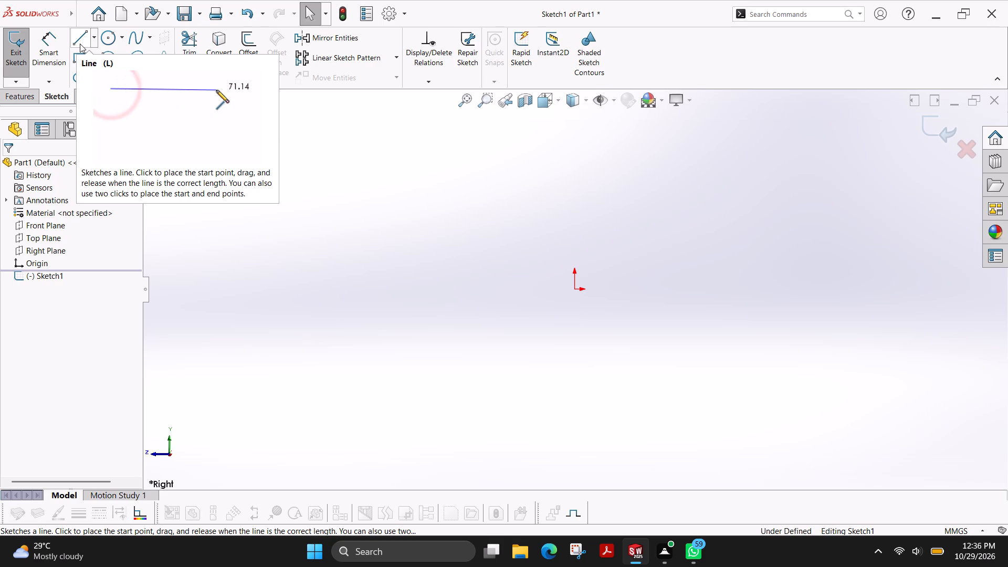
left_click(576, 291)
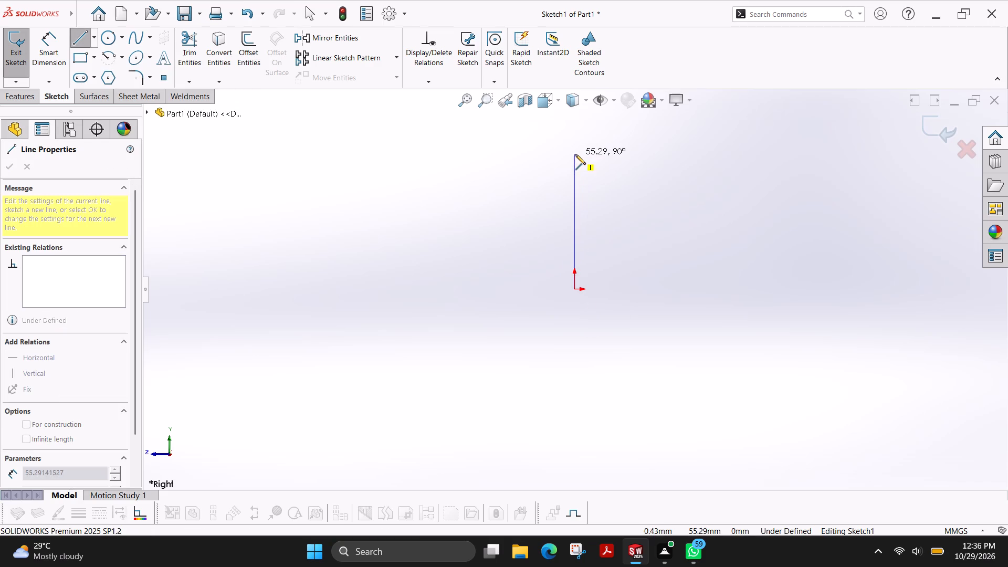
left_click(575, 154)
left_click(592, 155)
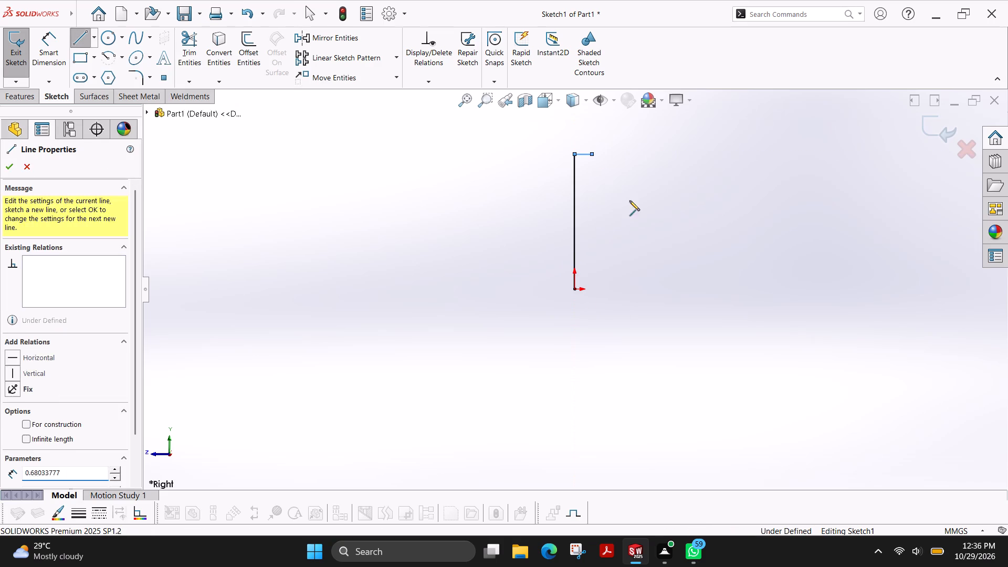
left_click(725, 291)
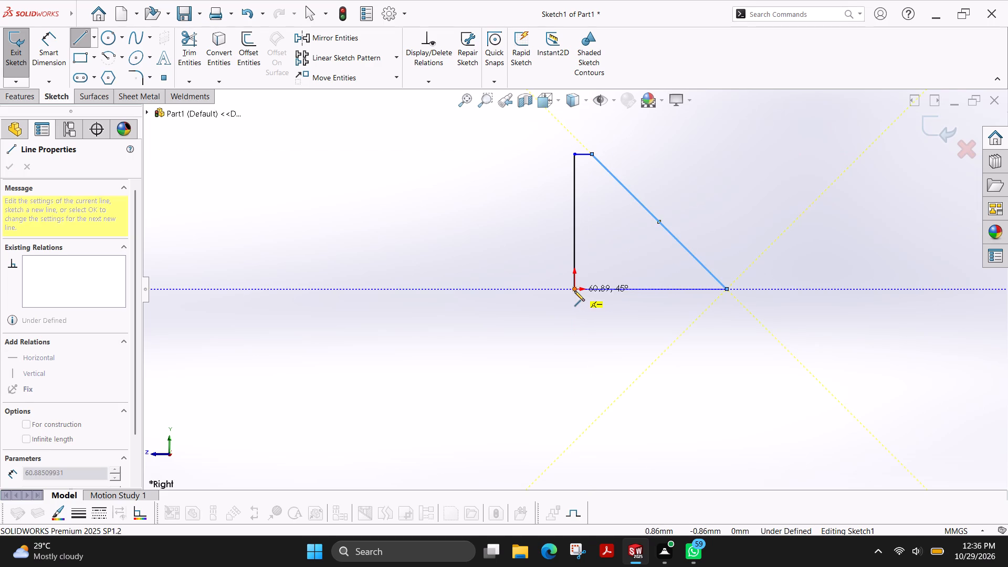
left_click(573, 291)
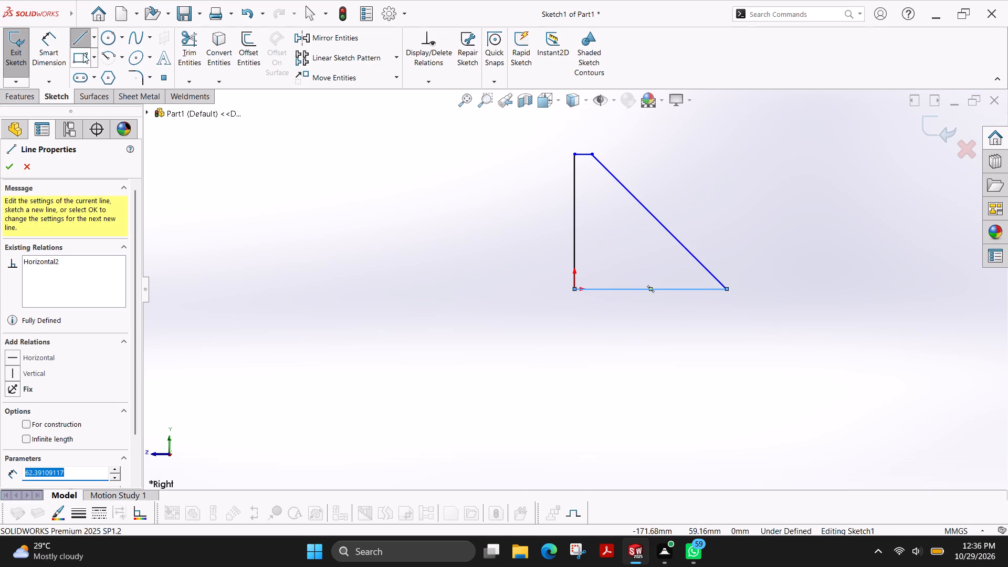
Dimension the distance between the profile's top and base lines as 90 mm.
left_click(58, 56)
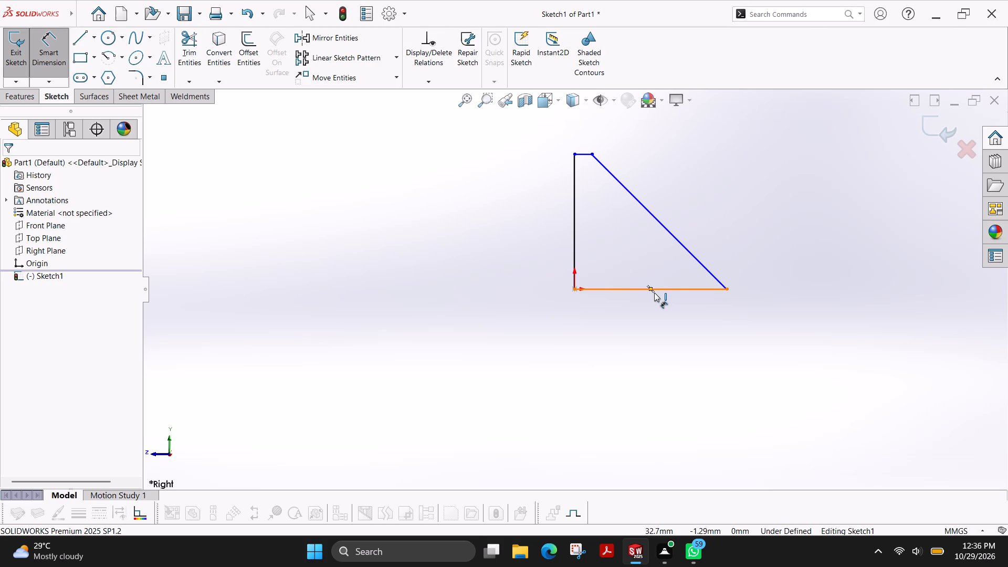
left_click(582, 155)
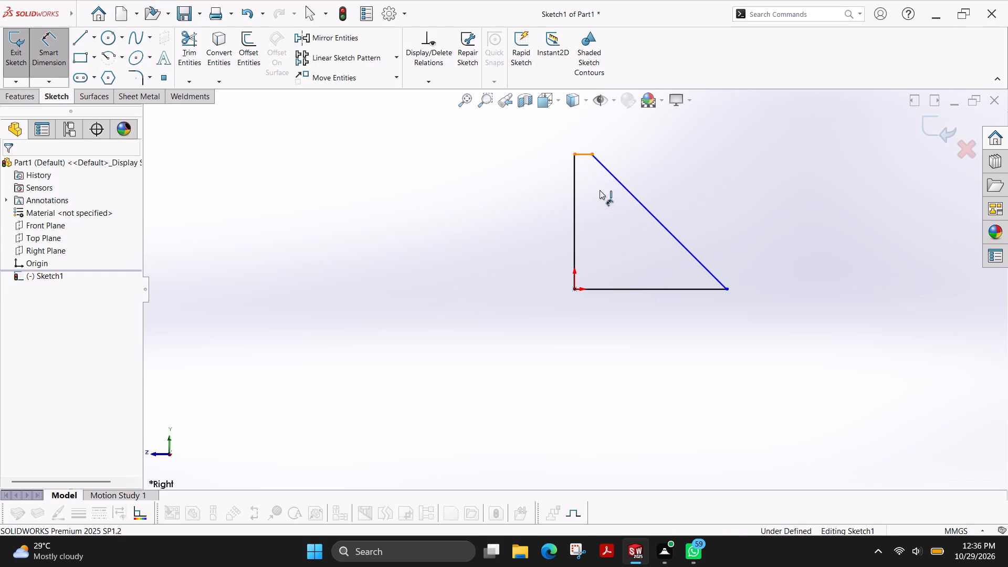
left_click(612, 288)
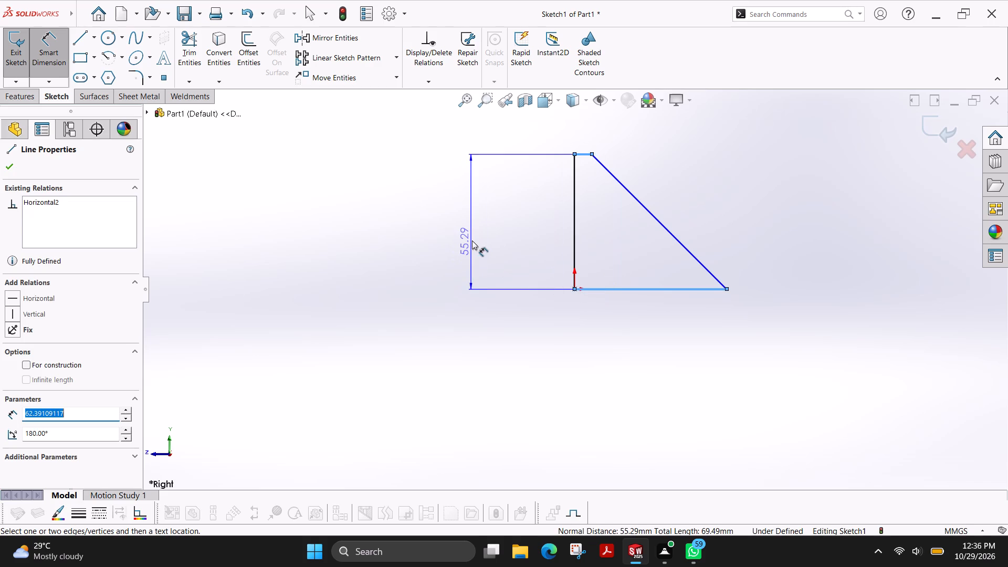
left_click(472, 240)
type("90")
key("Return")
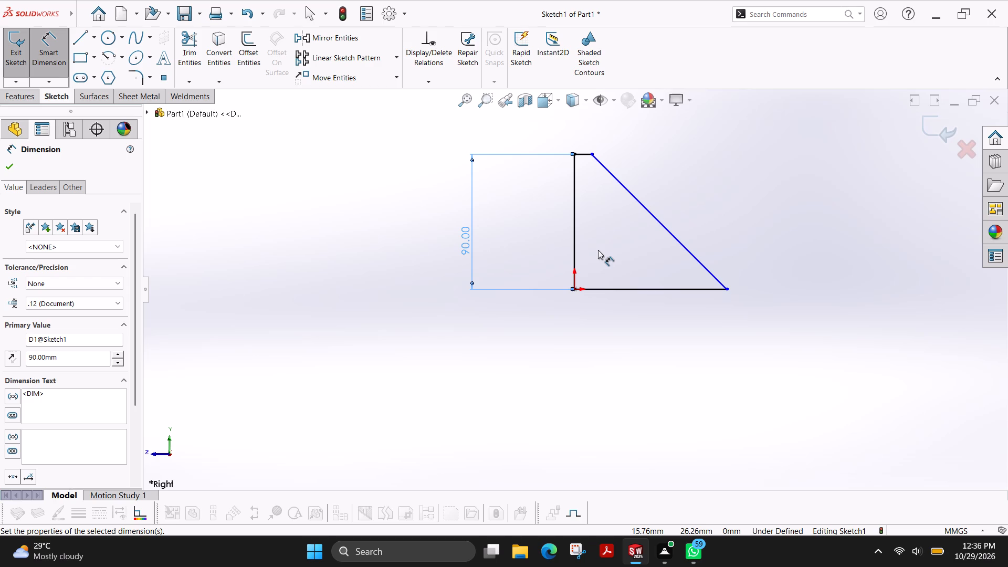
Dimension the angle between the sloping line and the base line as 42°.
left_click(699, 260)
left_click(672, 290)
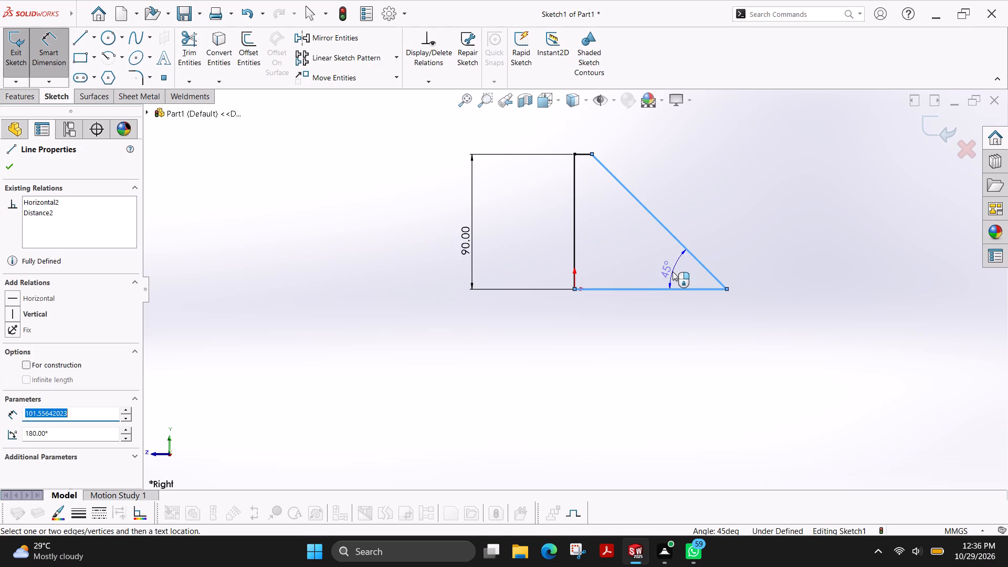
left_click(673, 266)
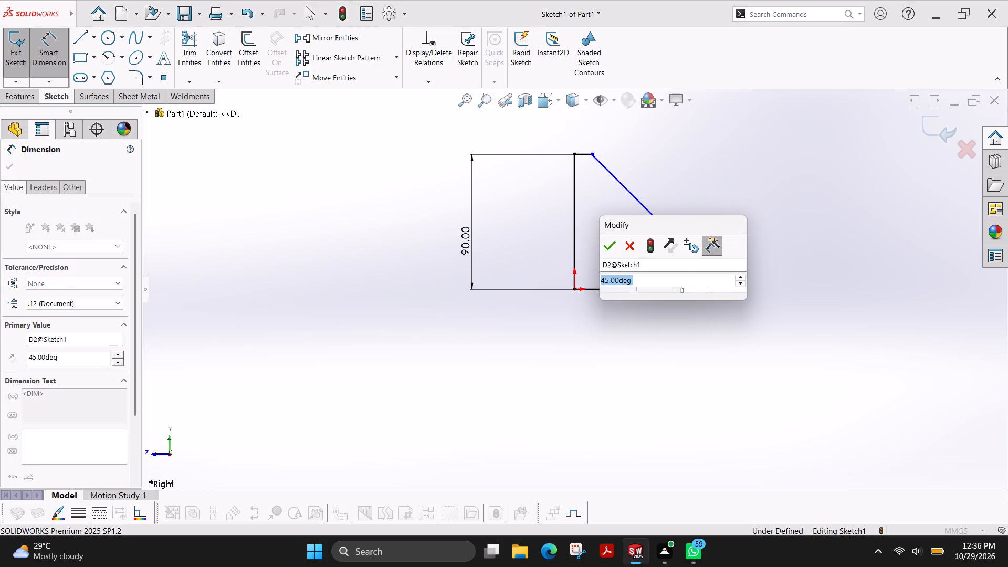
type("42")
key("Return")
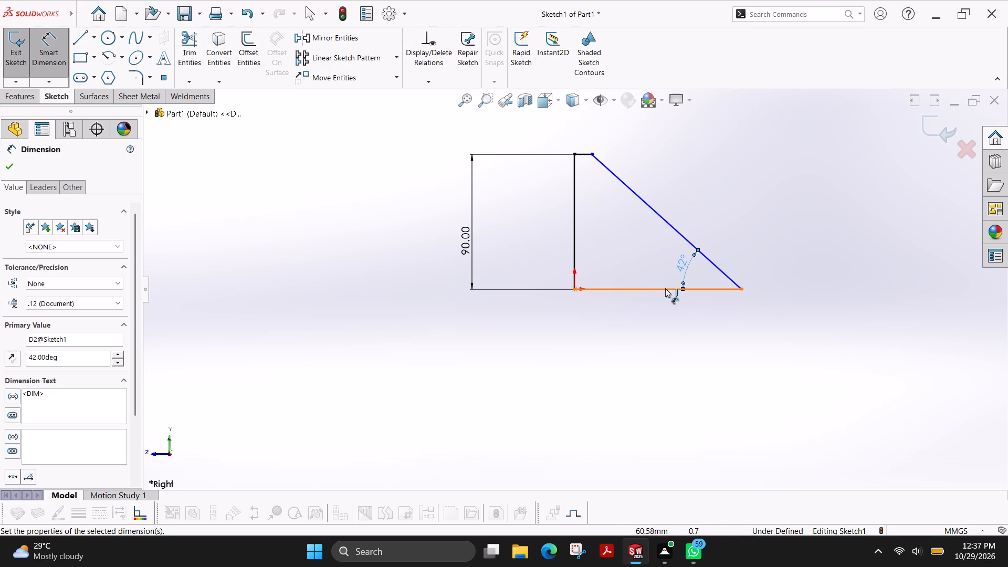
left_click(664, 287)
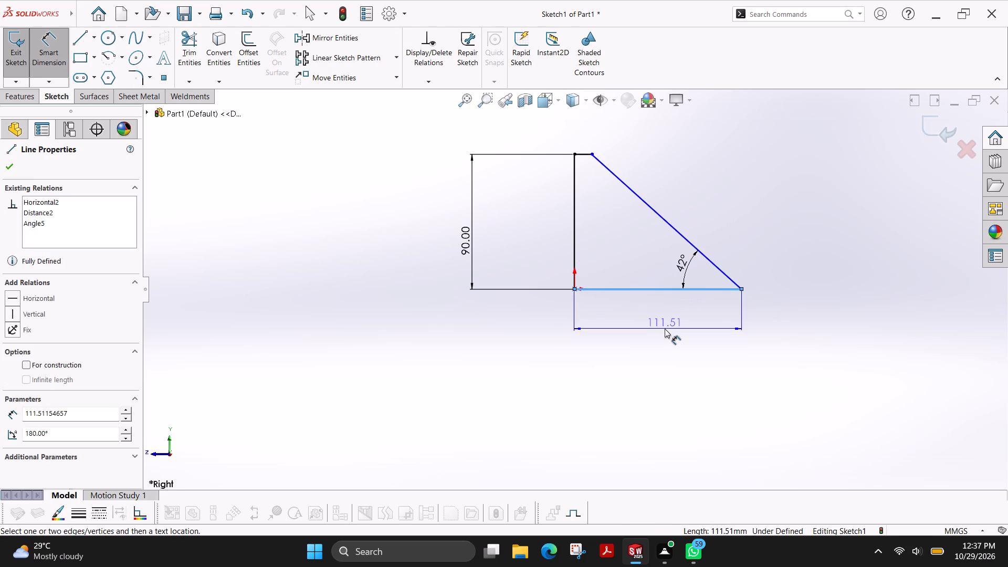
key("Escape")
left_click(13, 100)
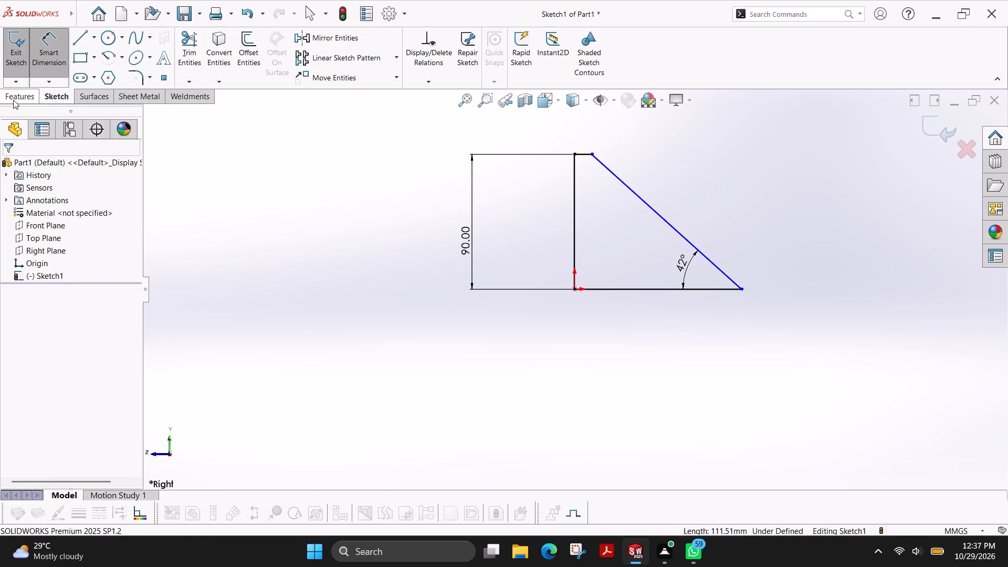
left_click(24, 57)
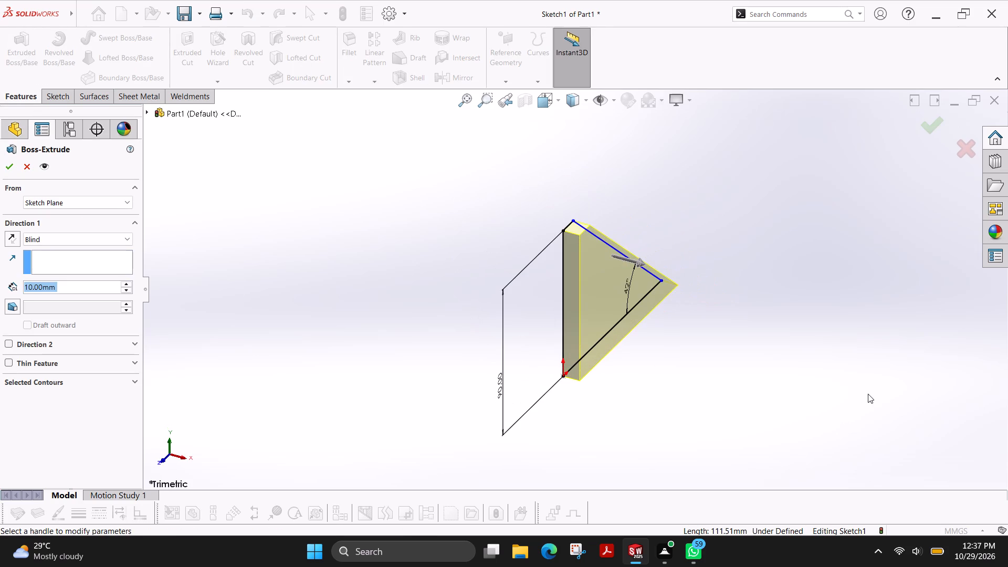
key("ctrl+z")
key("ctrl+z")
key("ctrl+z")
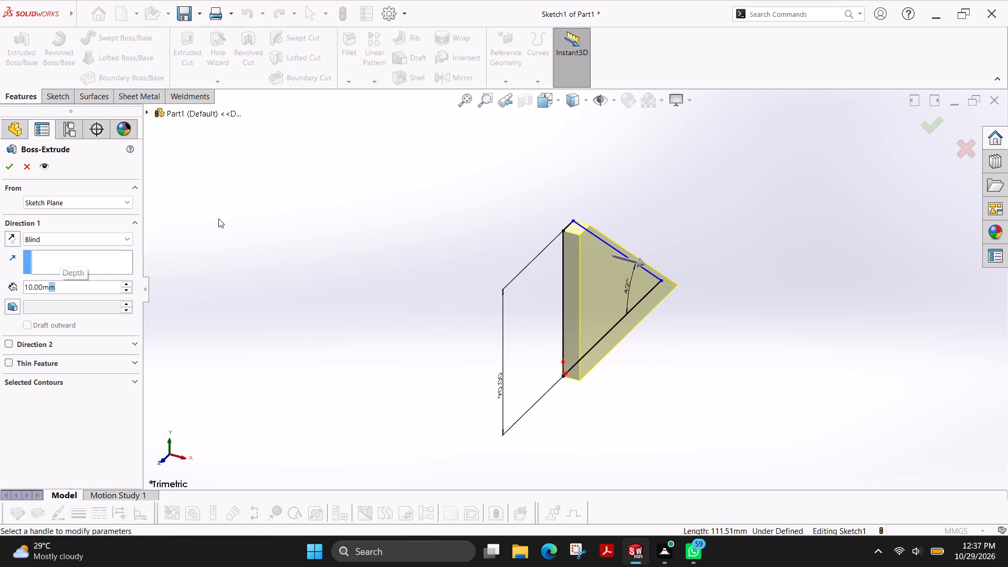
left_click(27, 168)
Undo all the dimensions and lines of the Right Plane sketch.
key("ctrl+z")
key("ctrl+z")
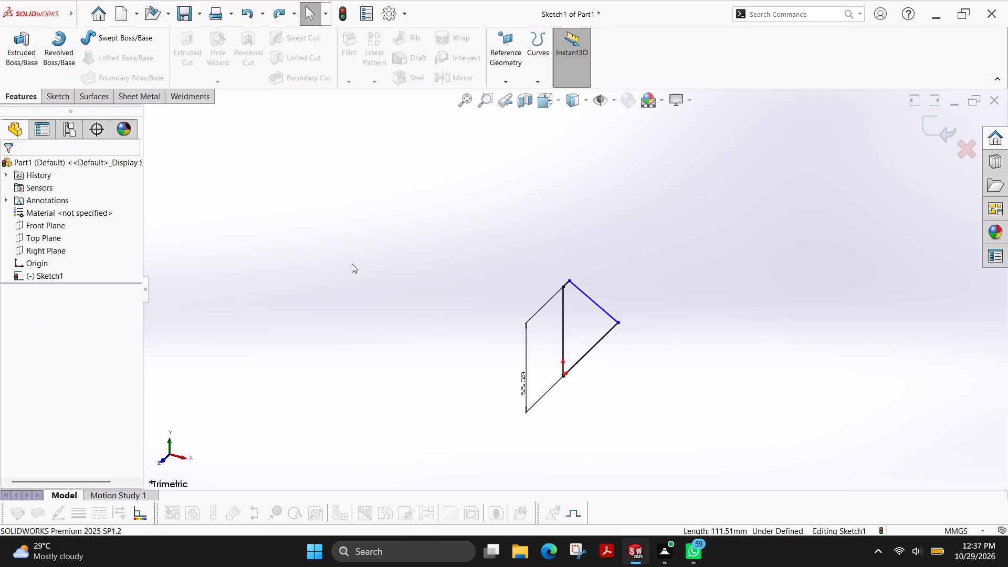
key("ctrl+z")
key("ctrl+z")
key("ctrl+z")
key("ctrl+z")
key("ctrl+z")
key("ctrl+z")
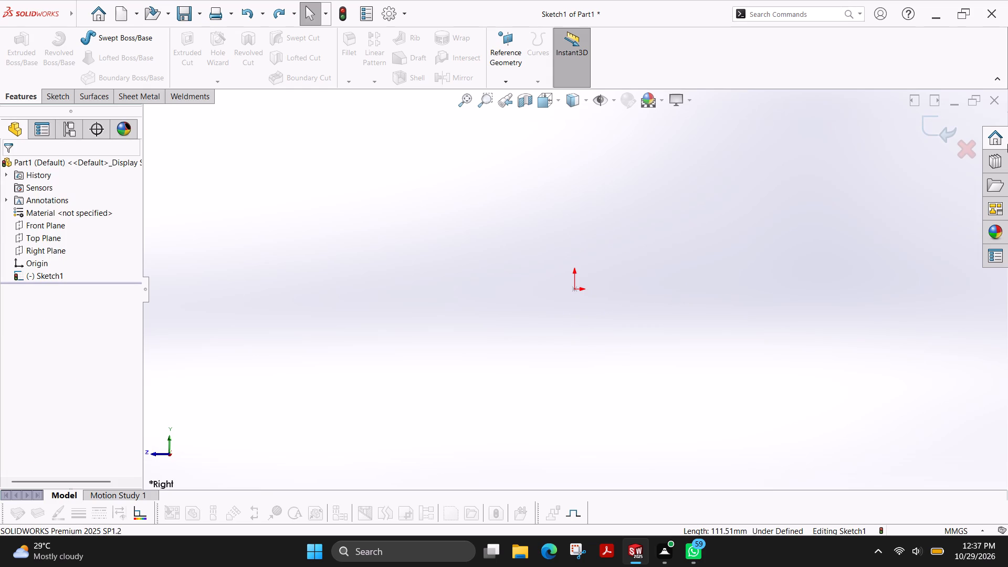
Close the current part without saving it and create a new part document.
left_click(993, 102)
left_click(542, 291)
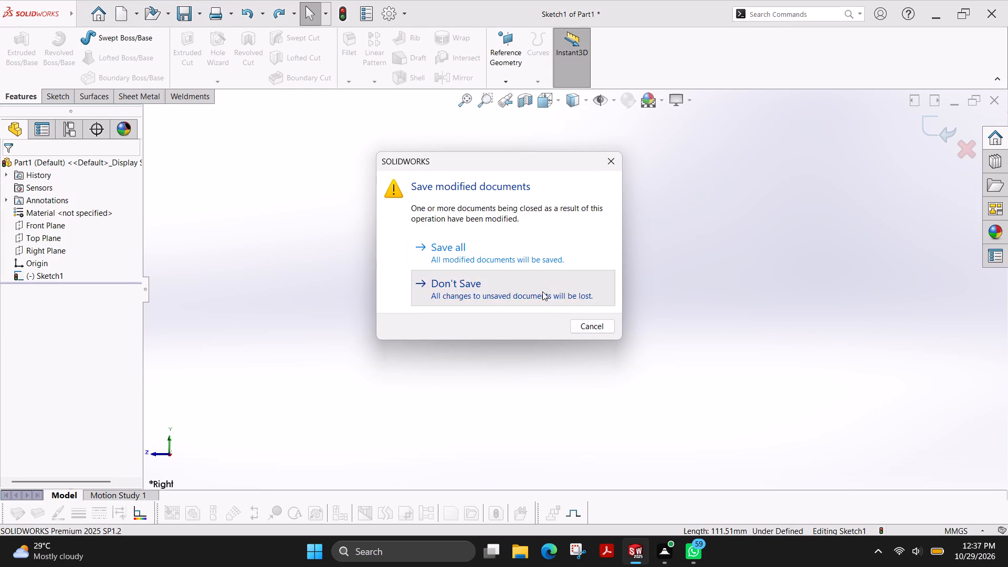
left_click(125, 19)
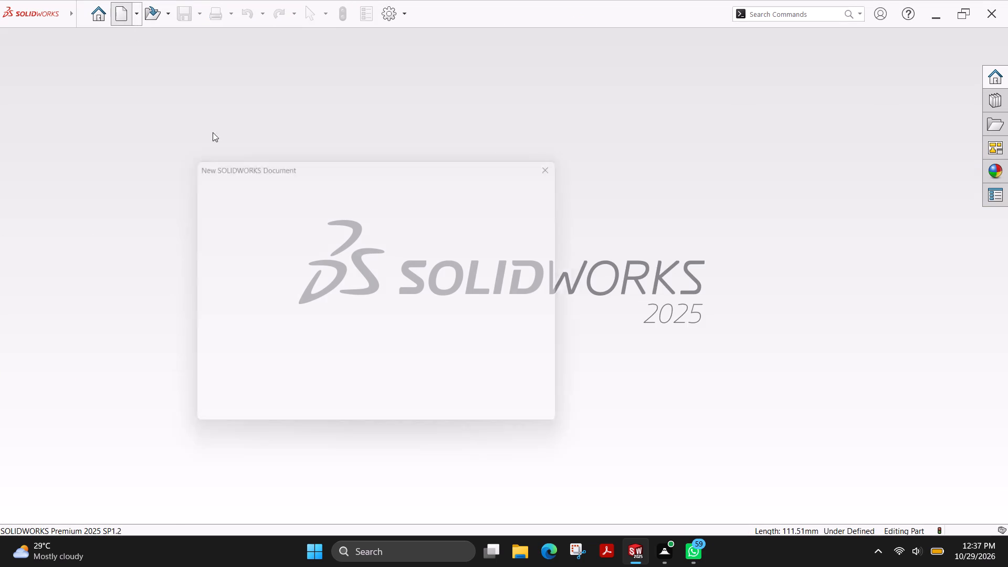
left_click(420, 413)
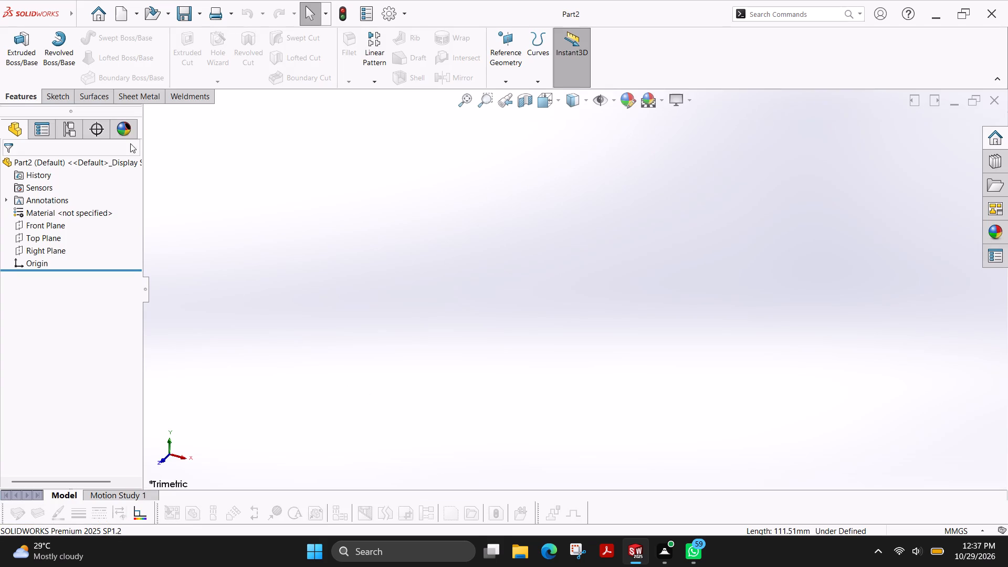
Sketch a corner rectangle on the Front Plane, about 21 mm wide and 65 mm tall, extending from the origin upward and toward negative X.
left_click(59, 97)
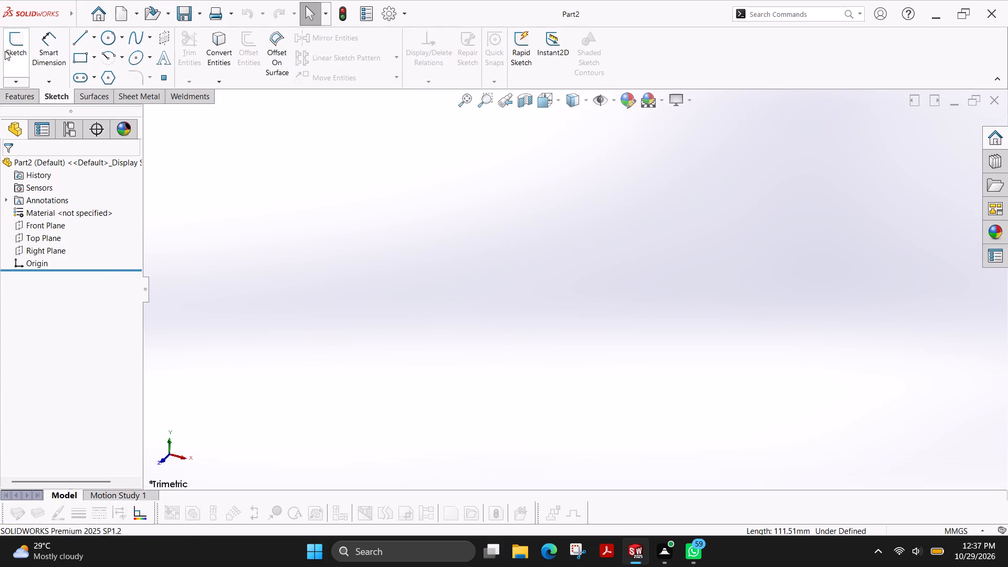
left_click(7, 47)
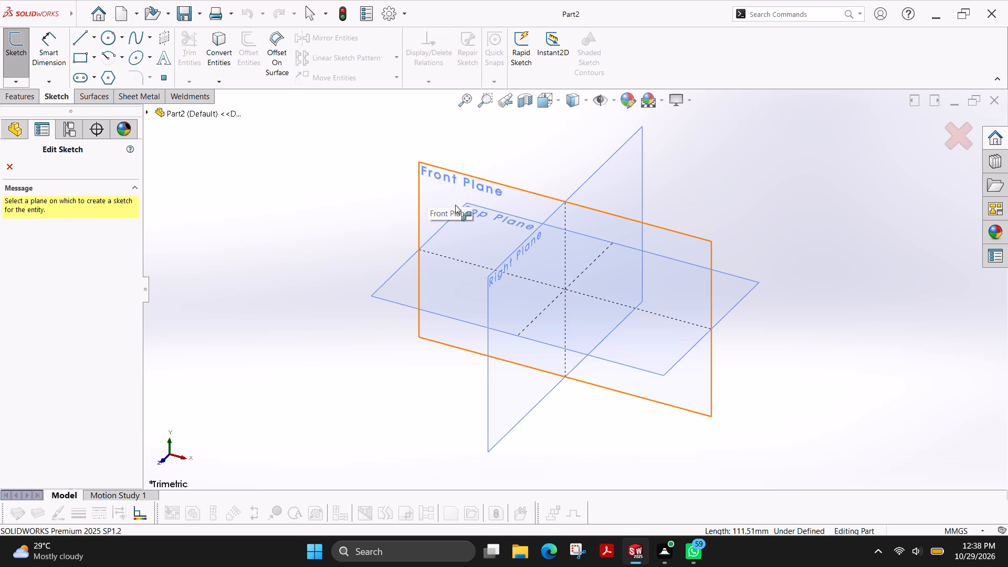
left_click(427, 202)
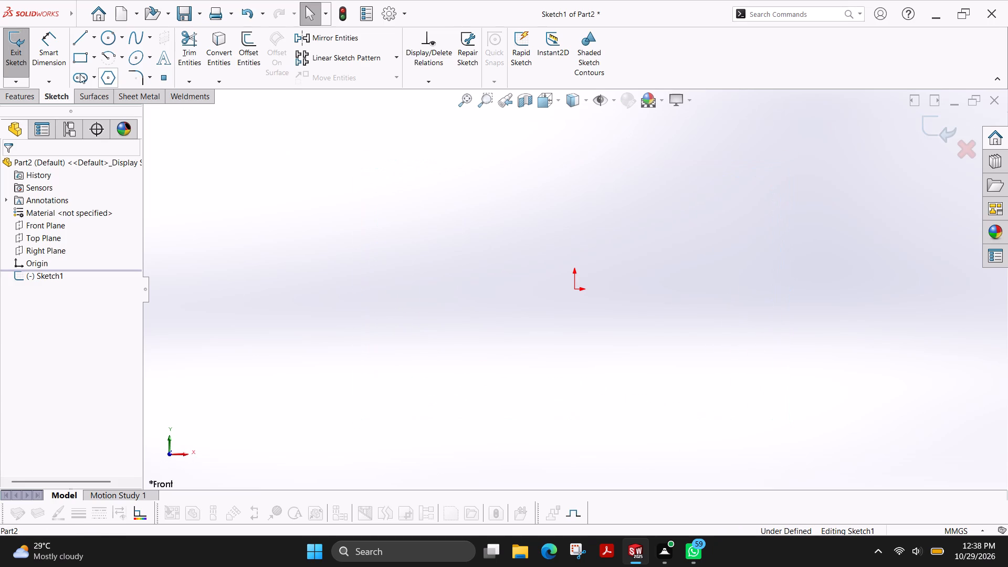
left_click(80, 62)
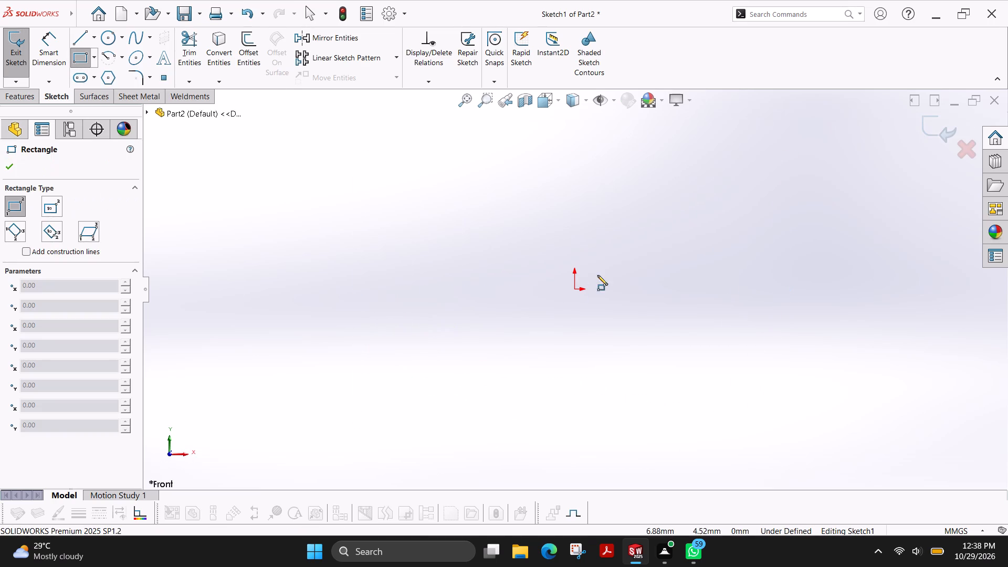
left_click(572, 289)
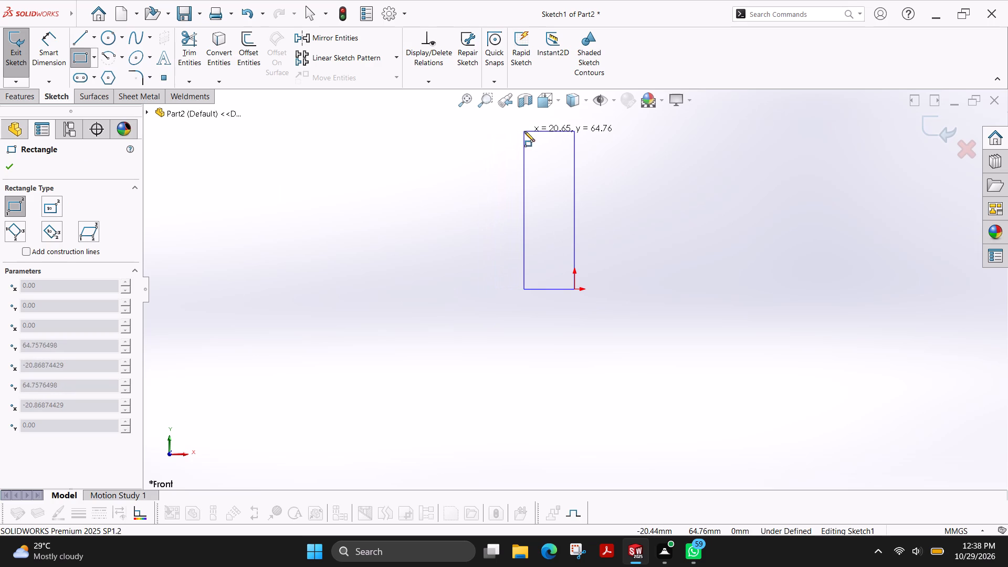
left_click(524, 131)
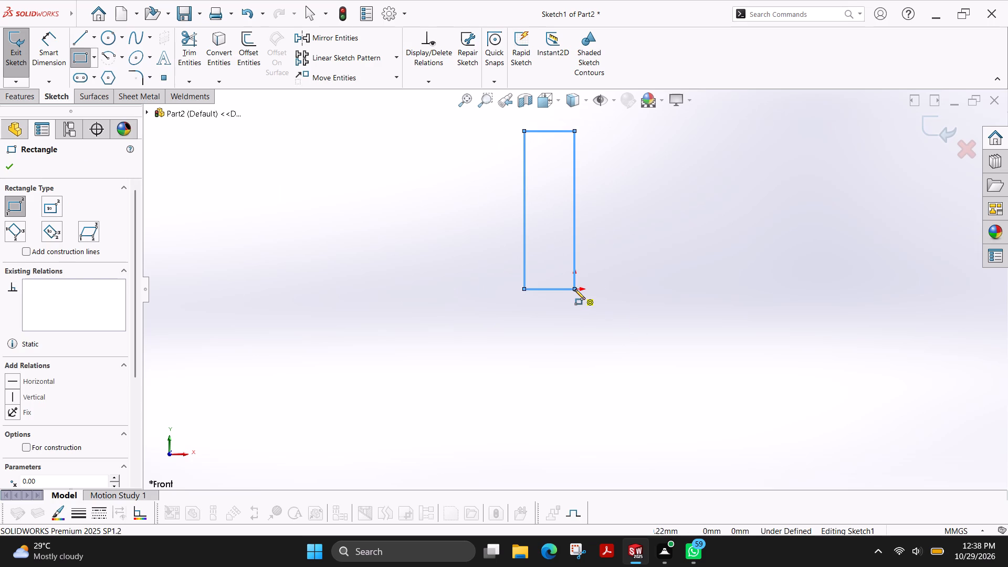
Sketch a second corner rectangle from the origin toward positive X, about 21 mm wide and 13 mm tall.
left_click(575, 289)
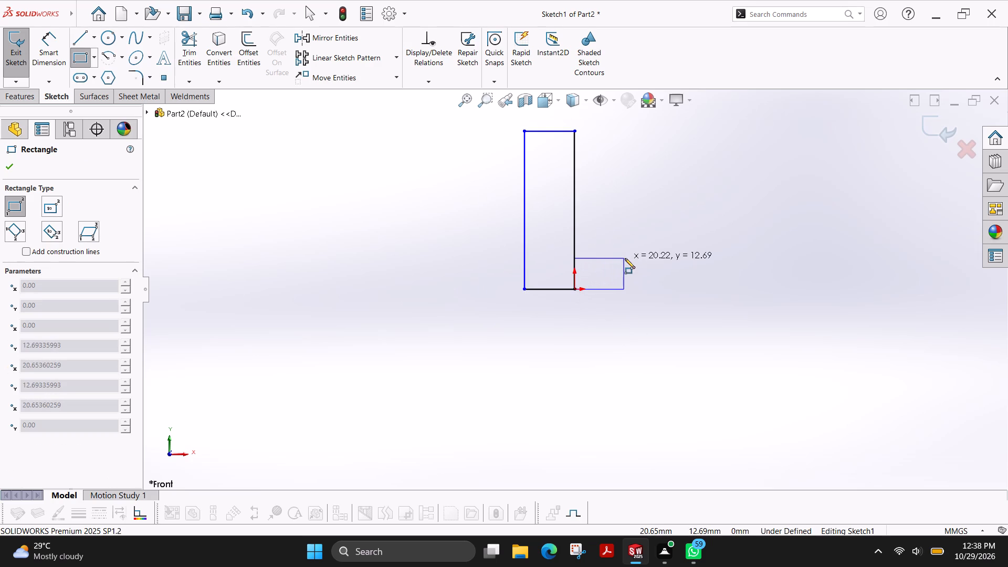
left_click(625, 258)
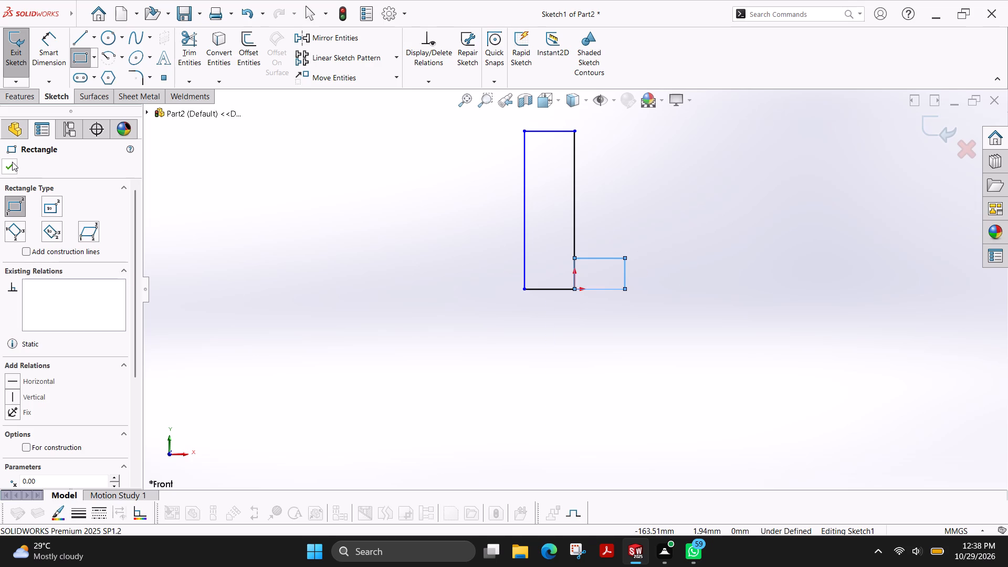
left_click(12, 162)
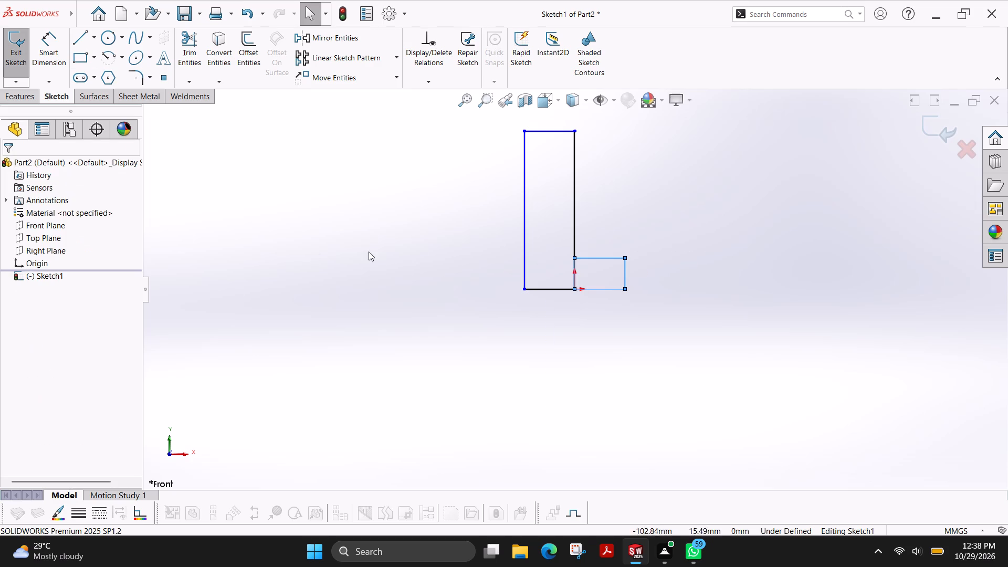
Dimension the tall rectangle's outer vertical edge as 90 mm.
scroll(571, 289, "up", 1)
scroll(602, 266, "down", 3)
scroll(602, 257, "up", 1)
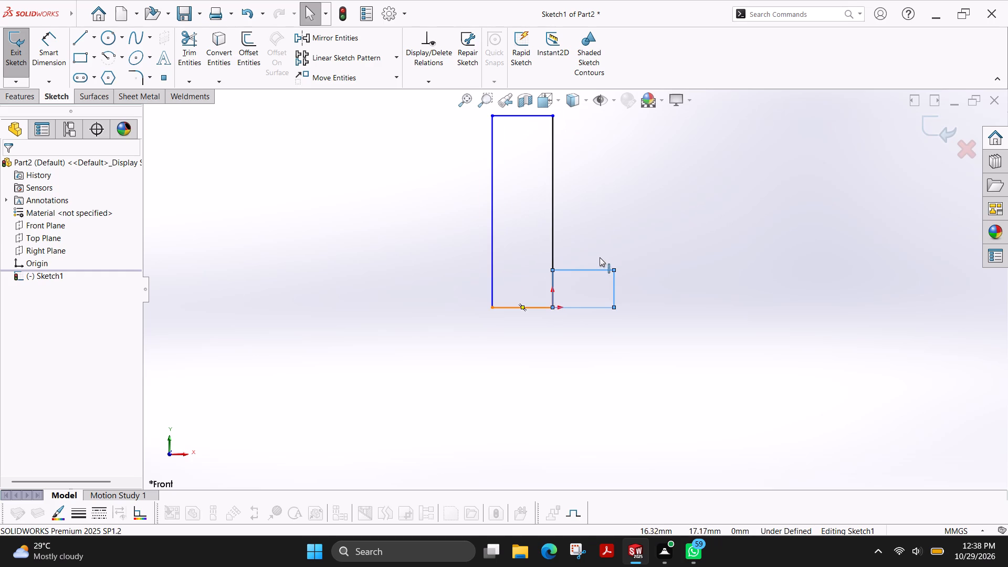
left_click(47, 50)
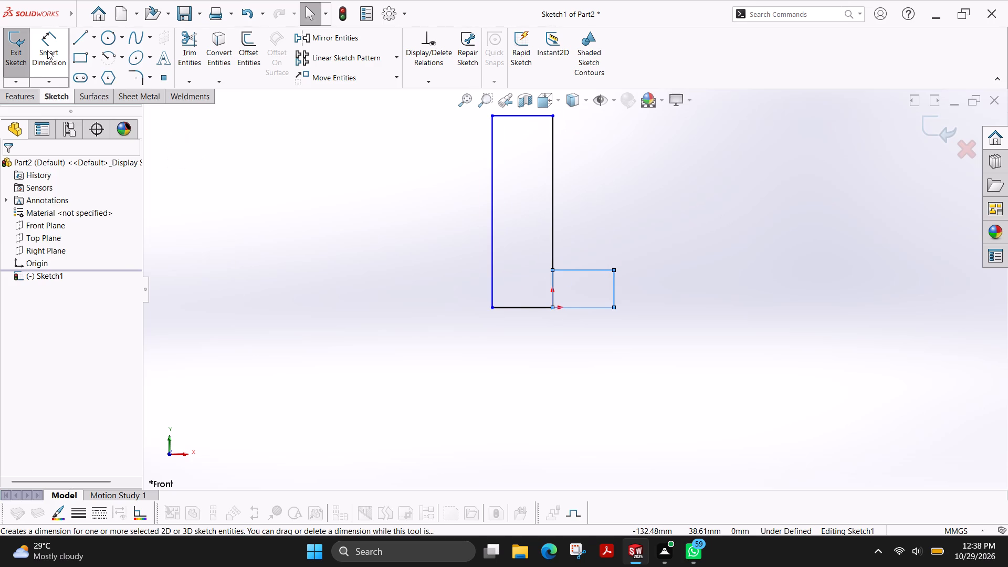
left_click(491, 169)
left_click(412, 203)
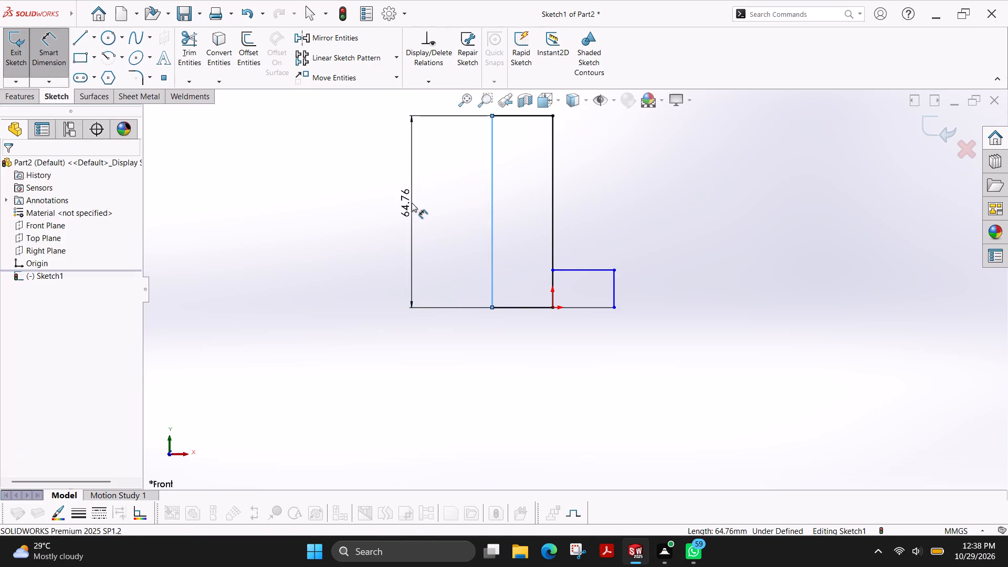
type("90")
key("Return")
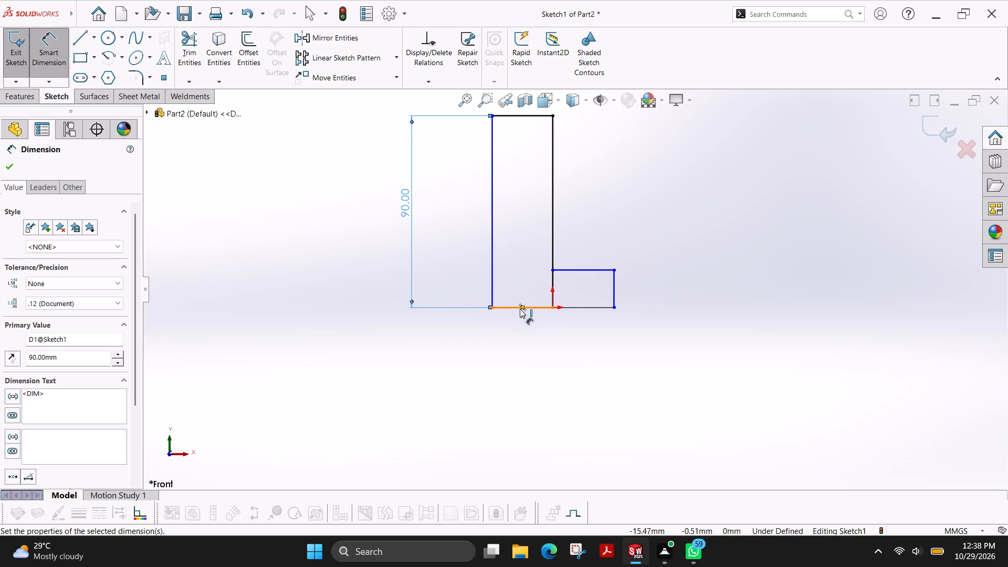
Dimension the bottom edges of the two rectangles: 36 mm for the tall one and 32 mm for the short one.
left_click(517, 351)
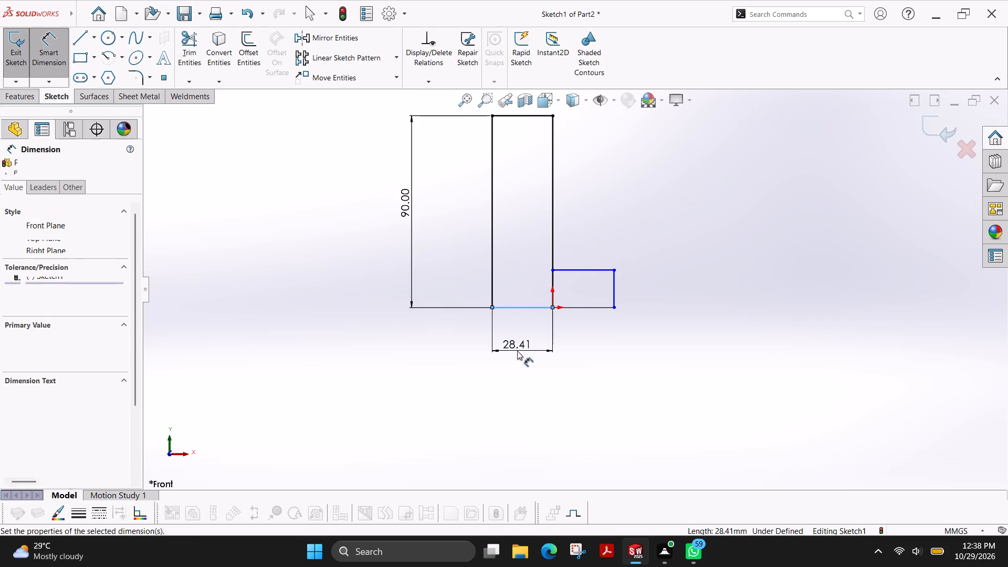
type("36")
key("Return")
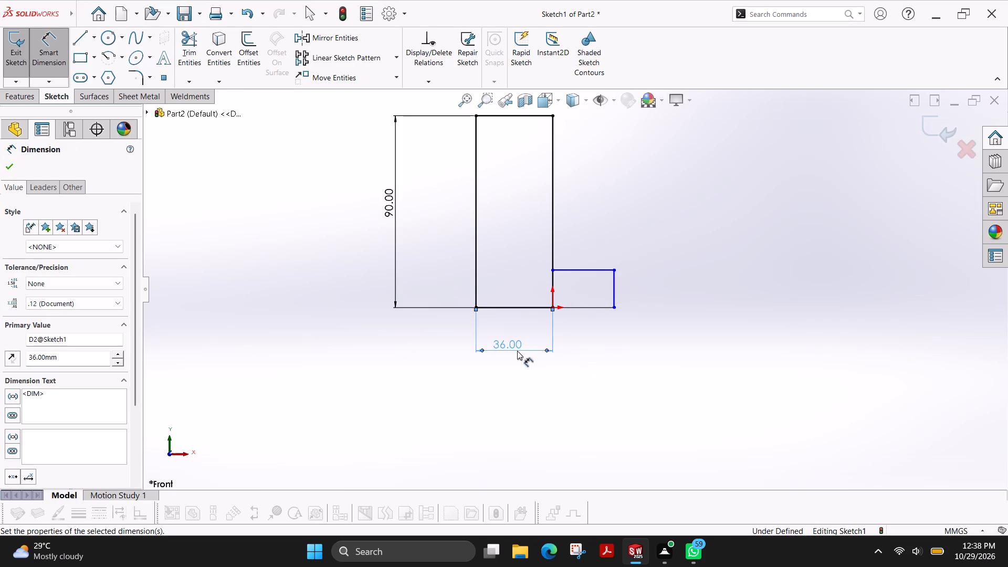
left_click(590, 310)
left_click(588, 343)
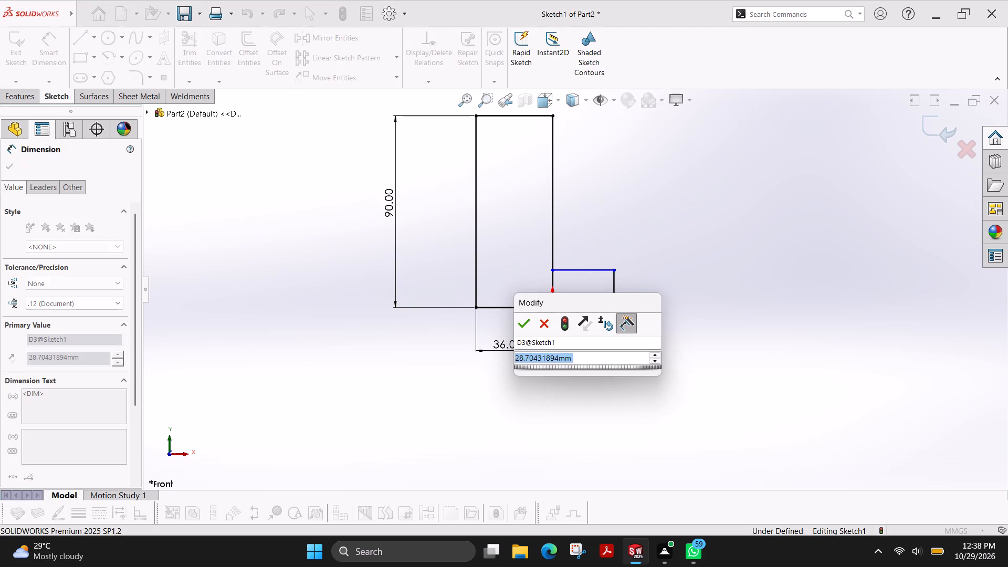
type("32")
key("Return")
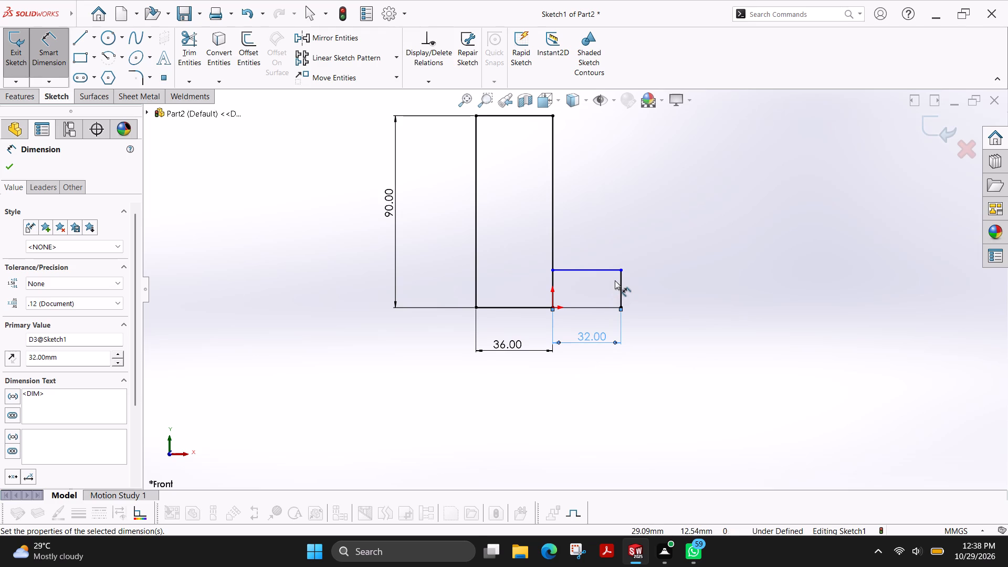
Trim away the short rectangle's top edge and outer vertical edge with Power trim, keeping its 32 mm base.
scroll(615, 280, "down", 3)
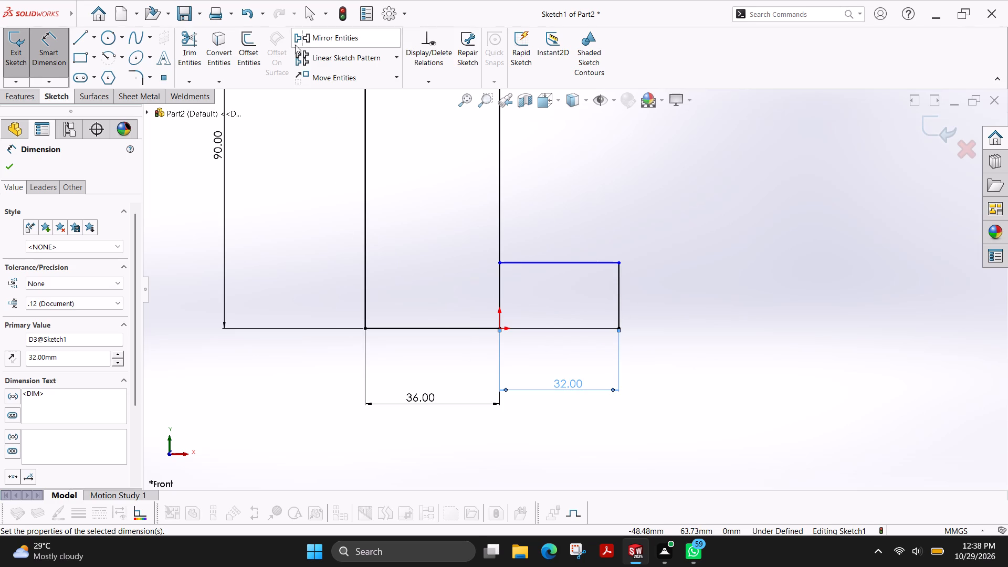
left_click(194, 45)
left_click_drag(561, 237, 678, 310)
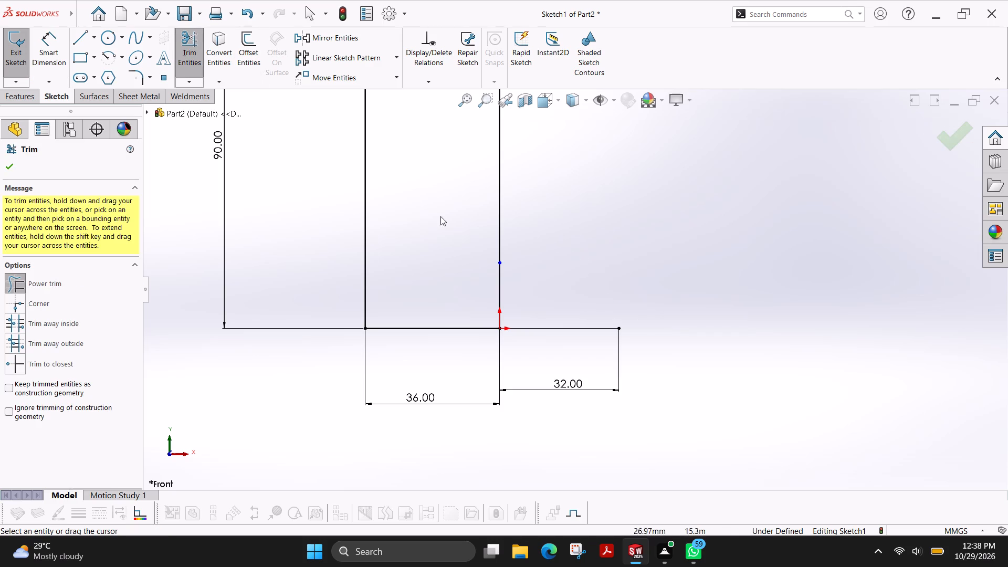
Sketch connected lines from the base's outer end: vertical about 3.5 mm, sloped about 19 mm at 135°, and horizontal to the tall rectangle.
left_click(88, 41)
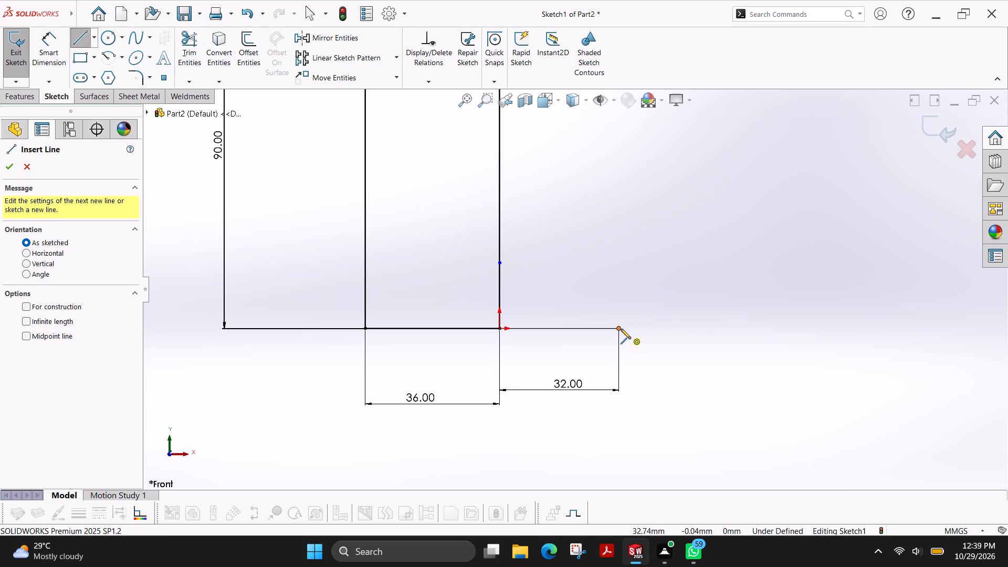
left_click(619, 329)
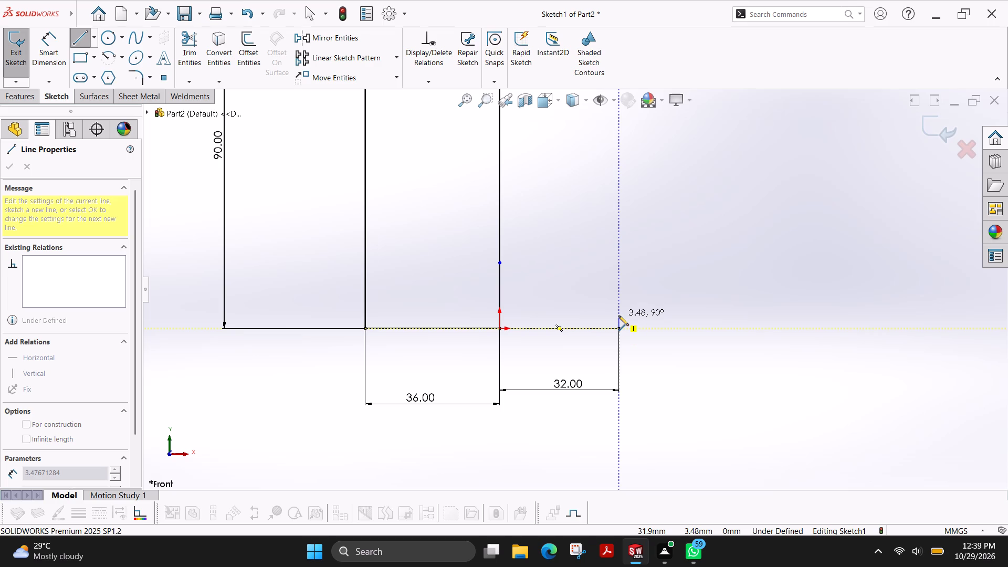
left_click(618, 316)
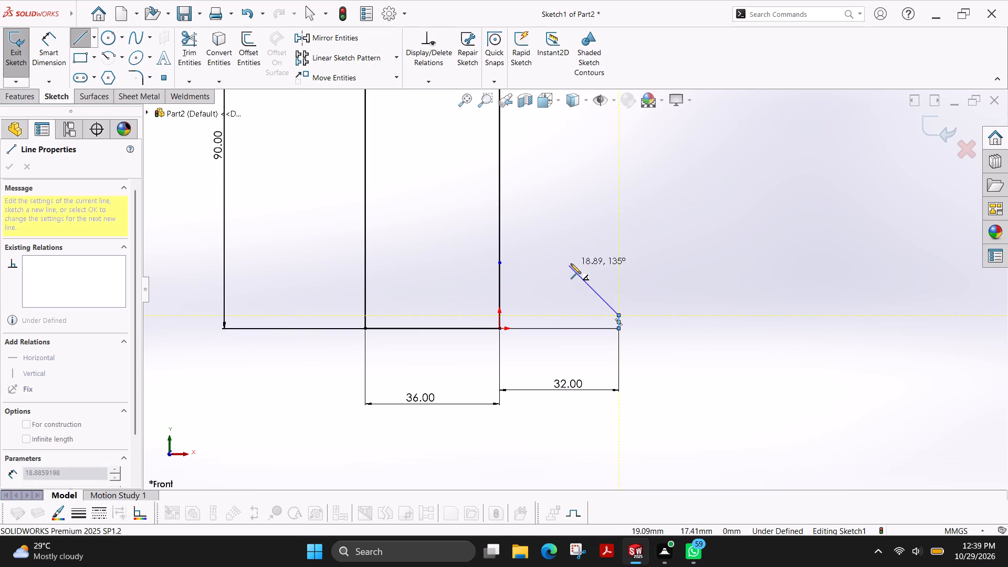
left_click(571, 264)
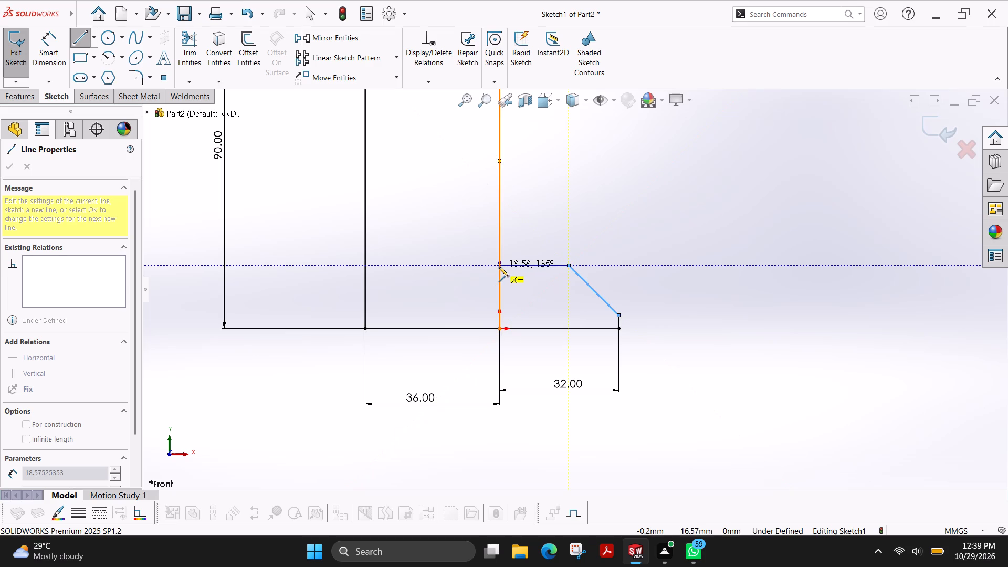
left_click(499, 267)
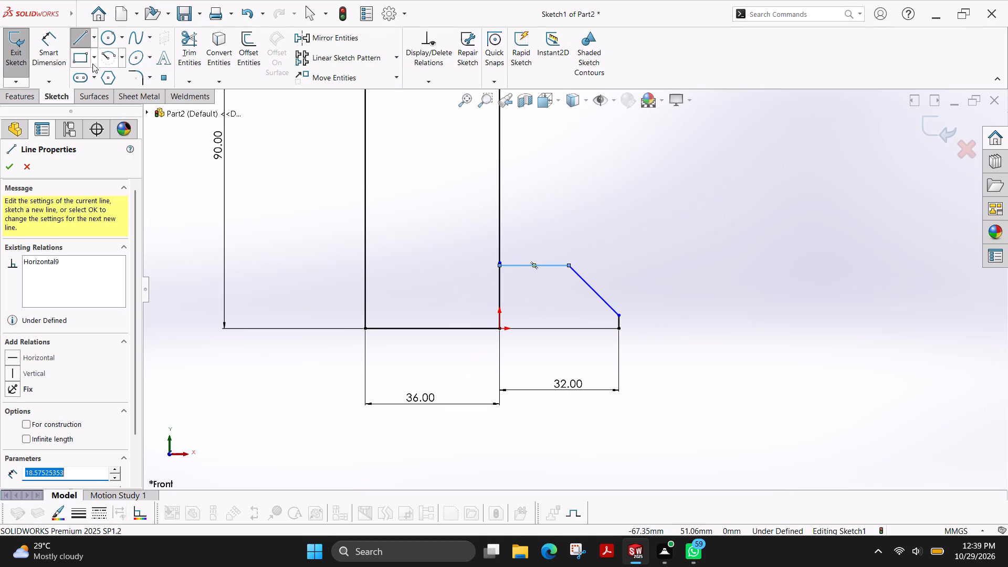
Dimension the angle between the short vertical line and the sloped line as 50°.
left_click(55, 72)
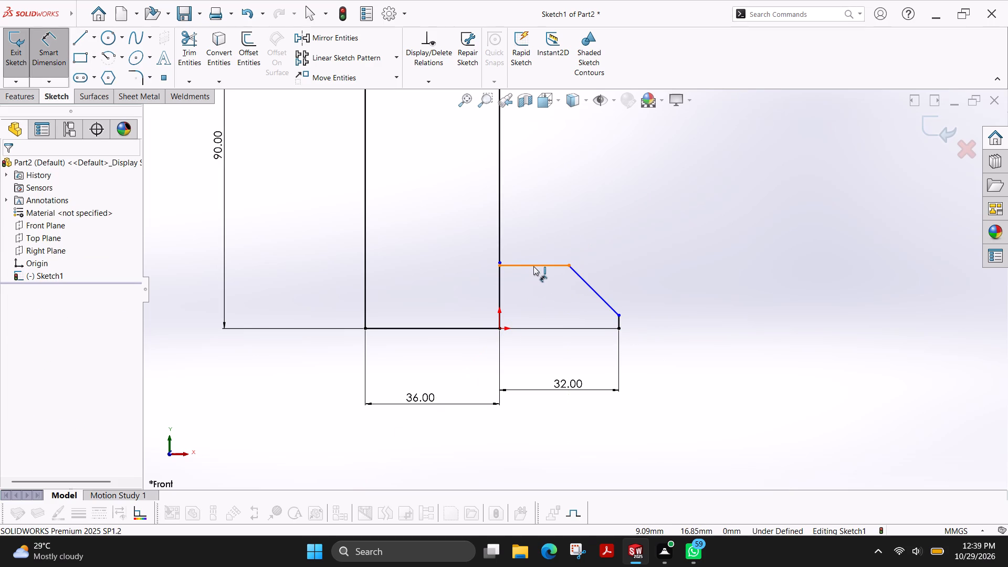
left_click(620, 320)
left_click(592, 288)
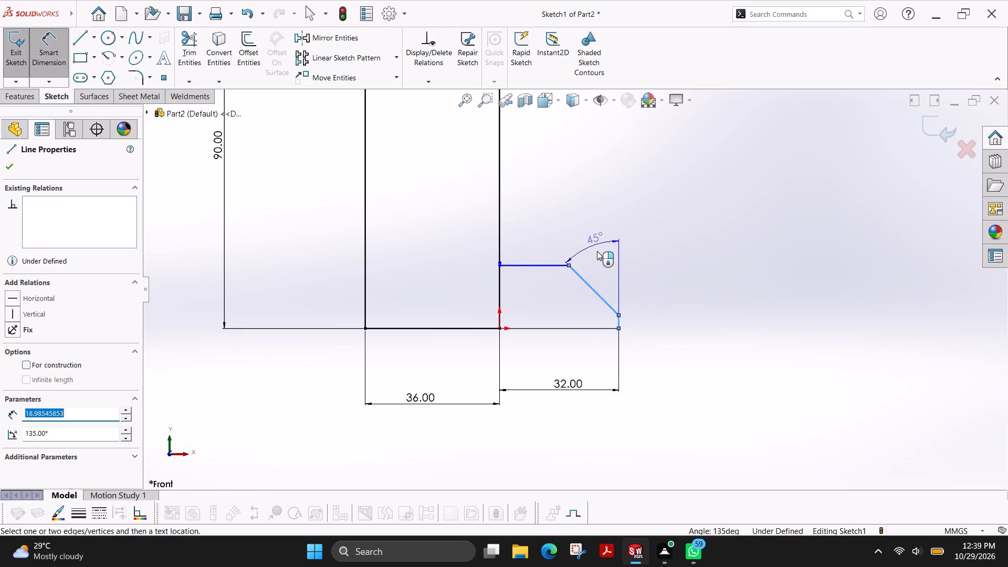
left_click(599, 262)
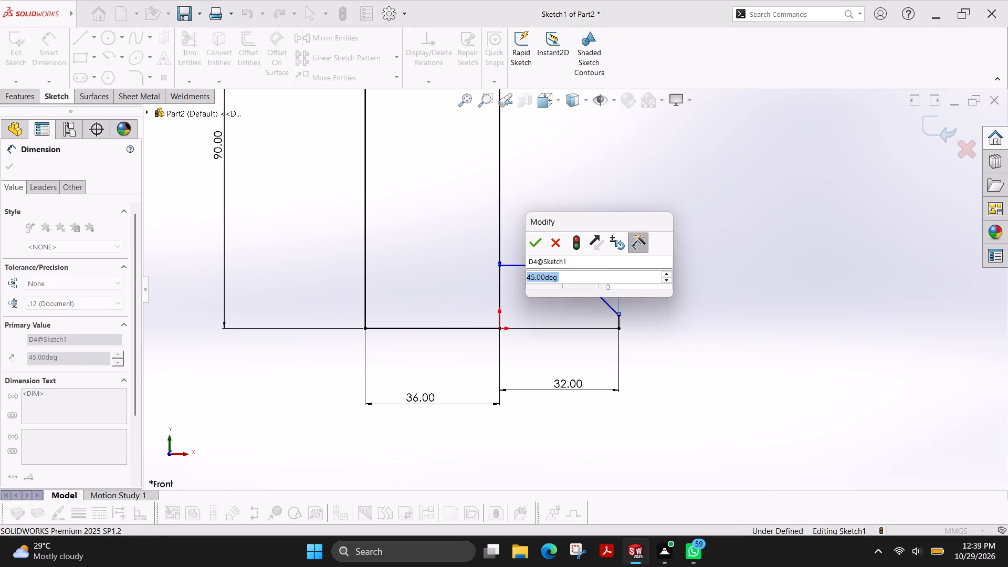
type("50")
key("Return")
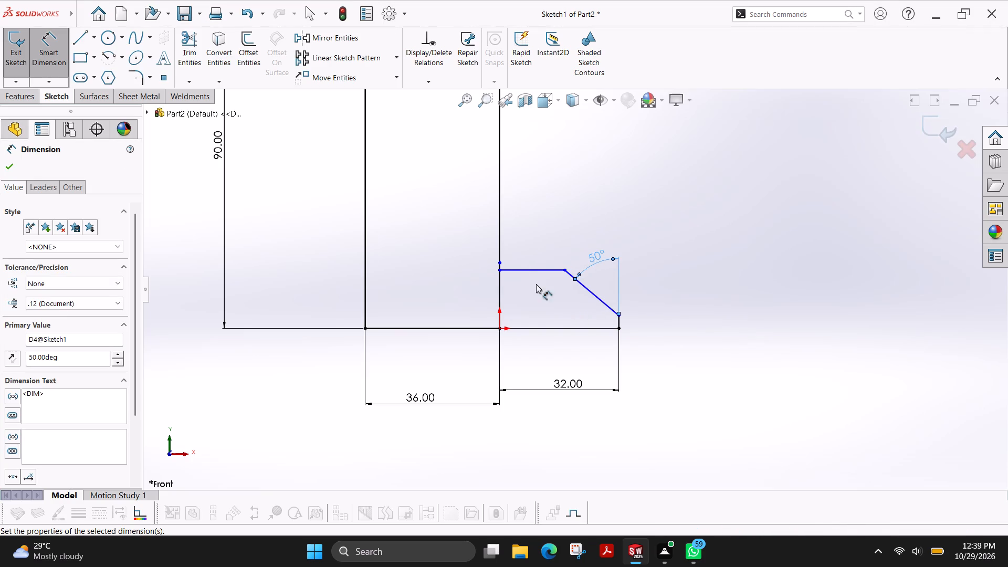
Dimension the short vertical line at the base's outer end as 4 mm.
scroll(513, 262, "down", 5)
scroll(635, 392, "up", 3)
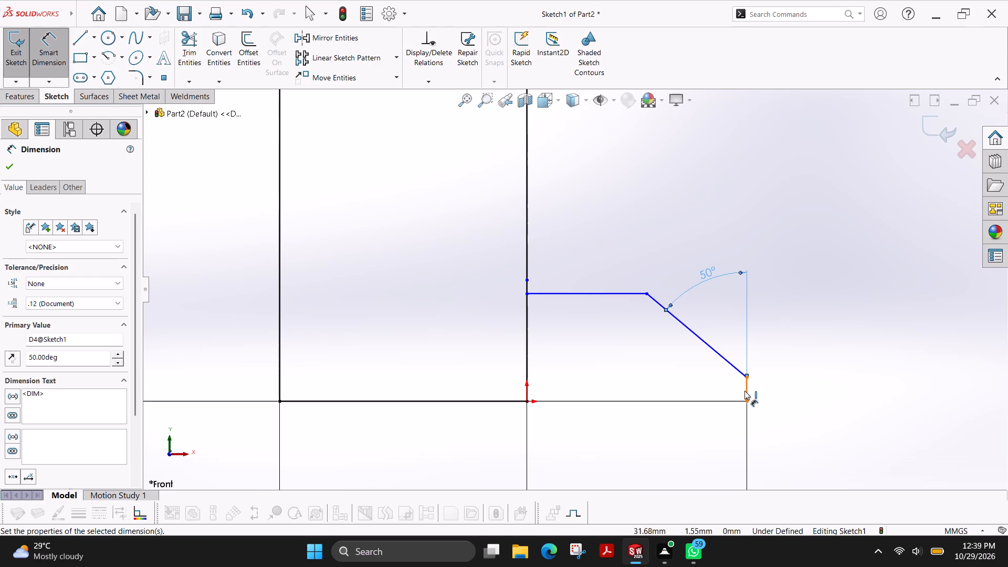
left_click(744, 391)
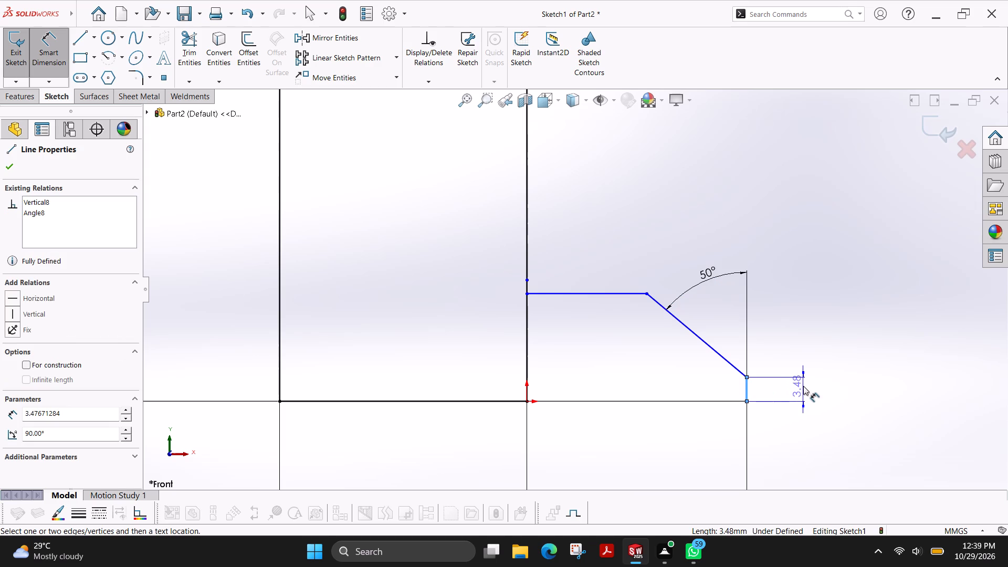
left_click(802, 388)
key("4")
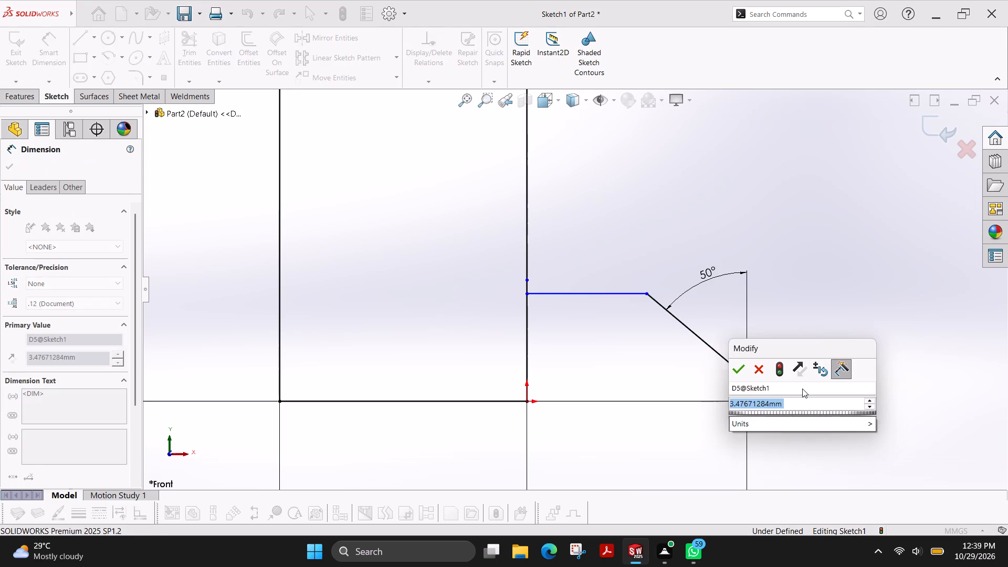
key("Return")
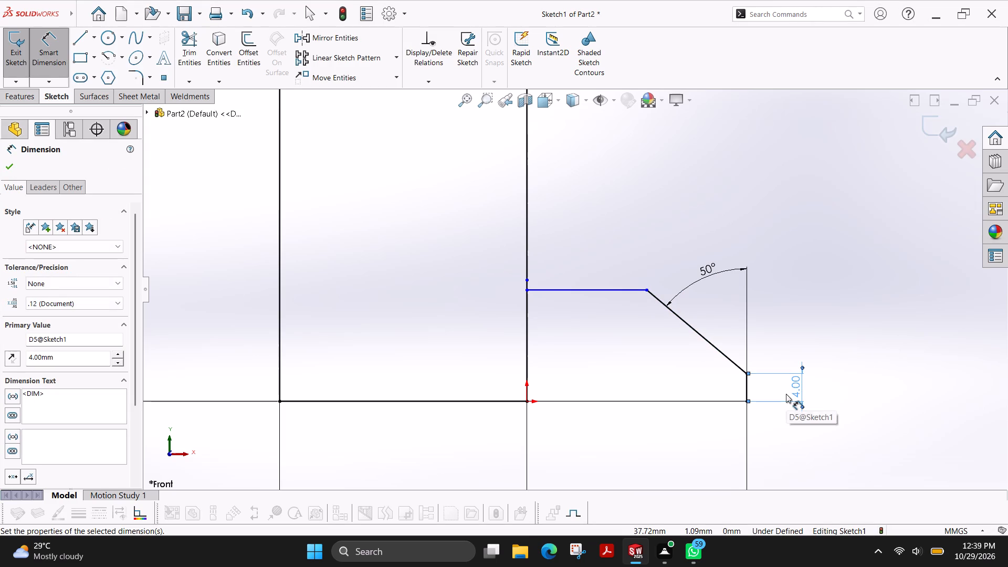
Dimension the height from the base line to the upper horizontal line of the chamfered profile as 16 mm.
left_click(603, 287)
left_click(634, 400)
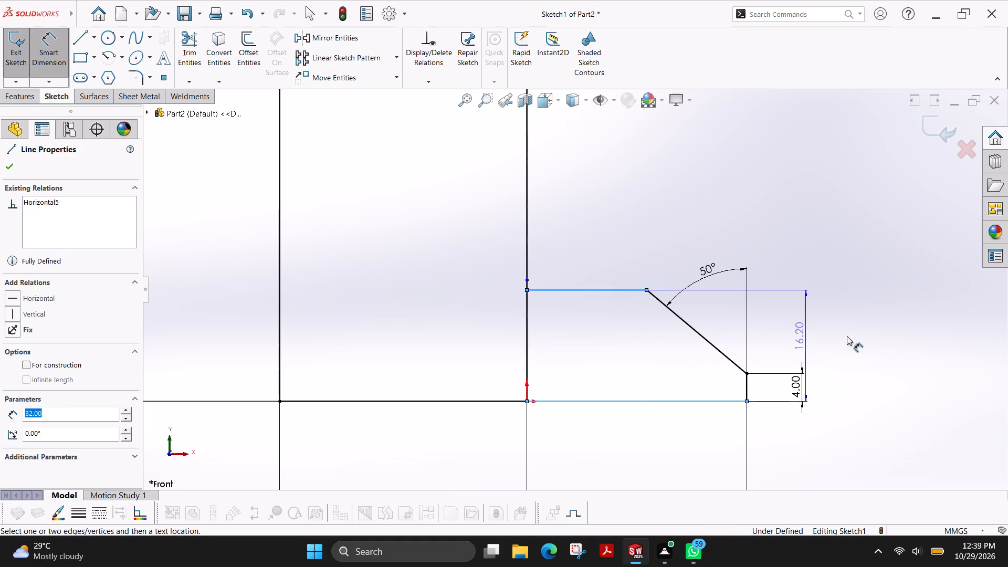
left_click(894, 334)
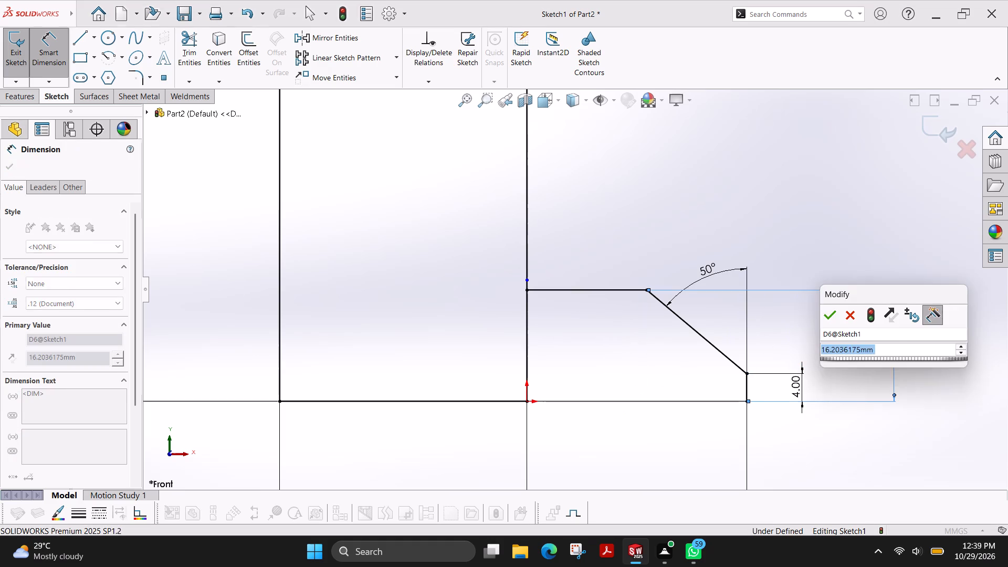
type("16")
key("Return")
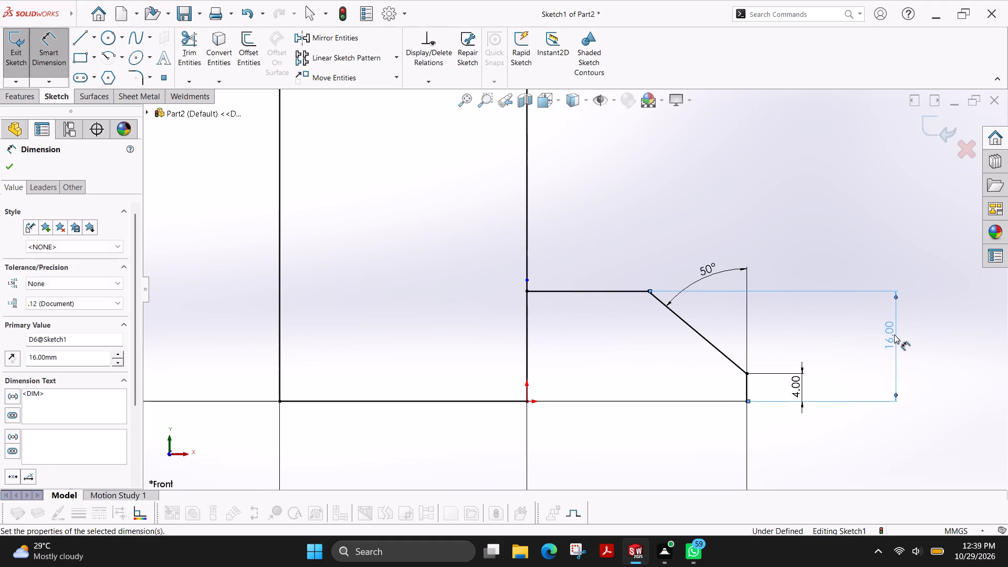
scroll(784, 362, "up", 1)
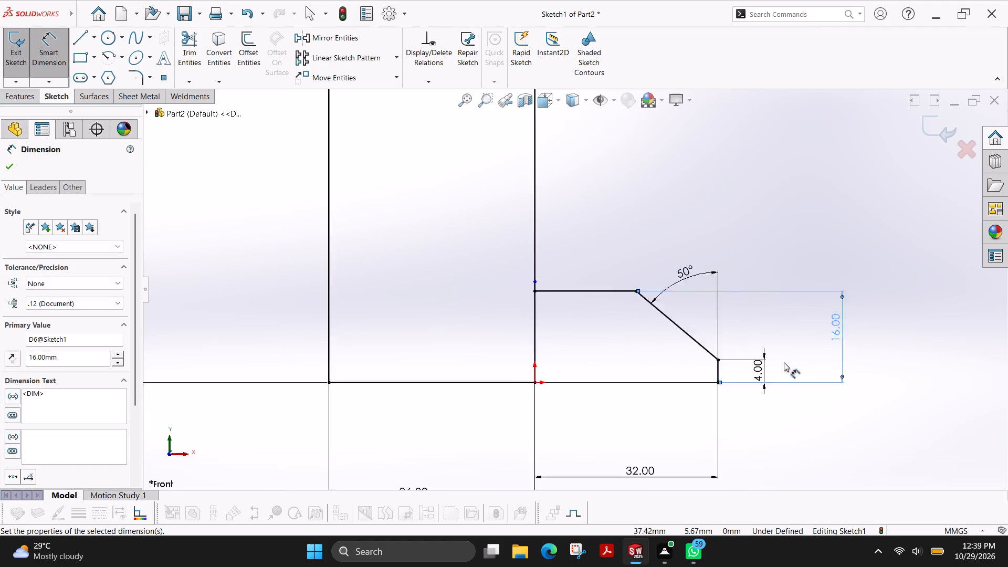
scroll(713, 392, "up", 2)
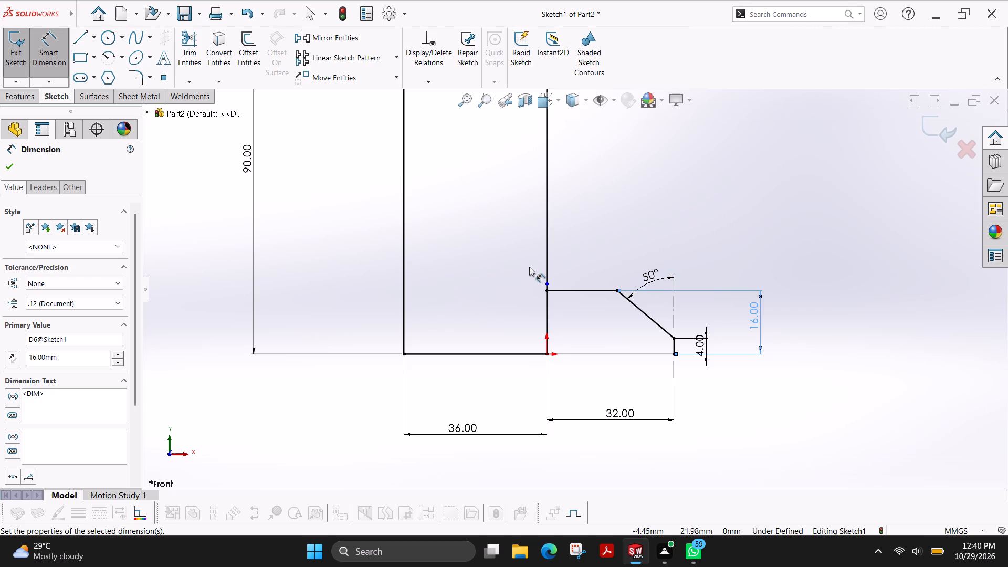
scroll(641, 379, "up", 4)
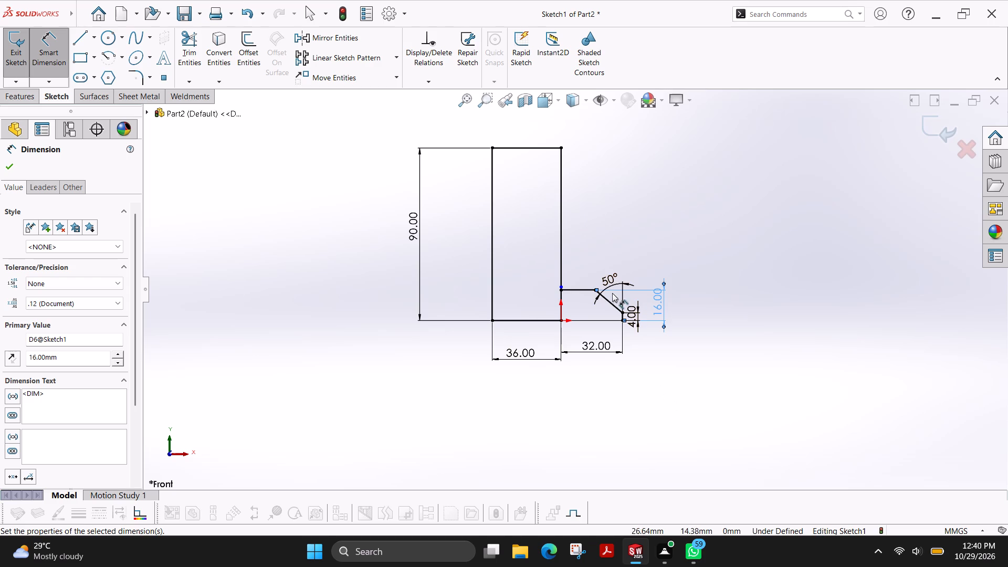
left_click(3, 165)
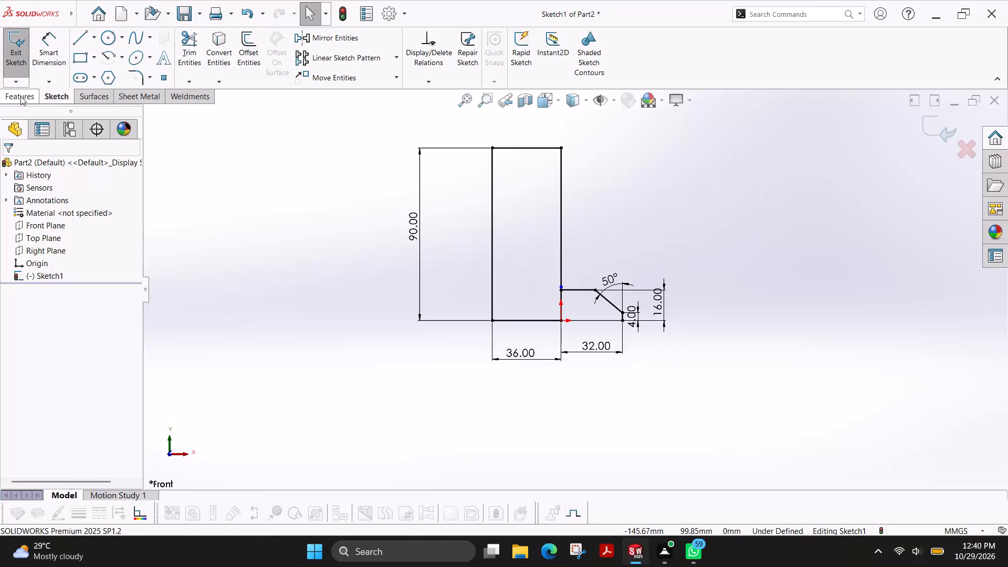
Start the Line command to add more geometry to the Front Plane sketch.
left_click(80, 34)
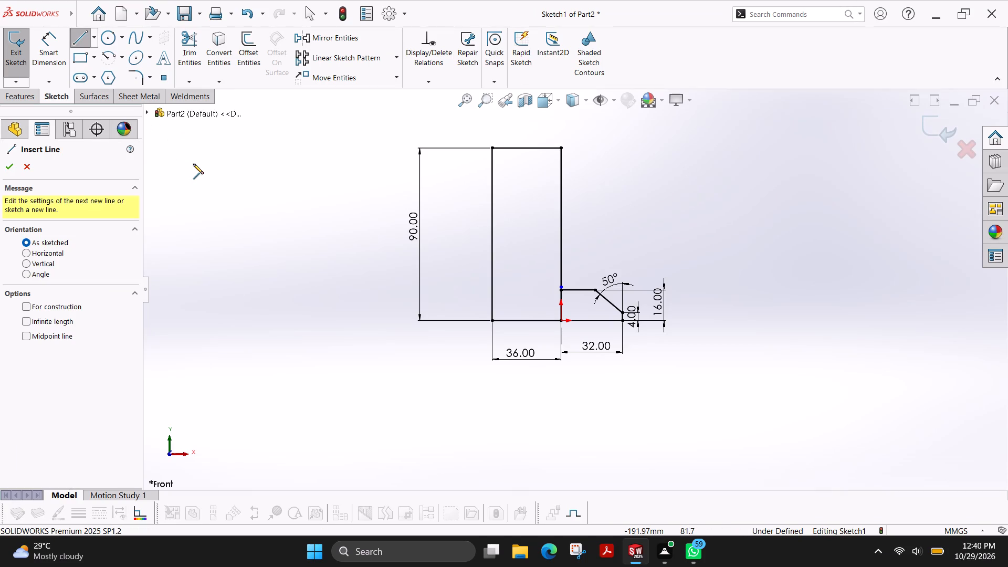
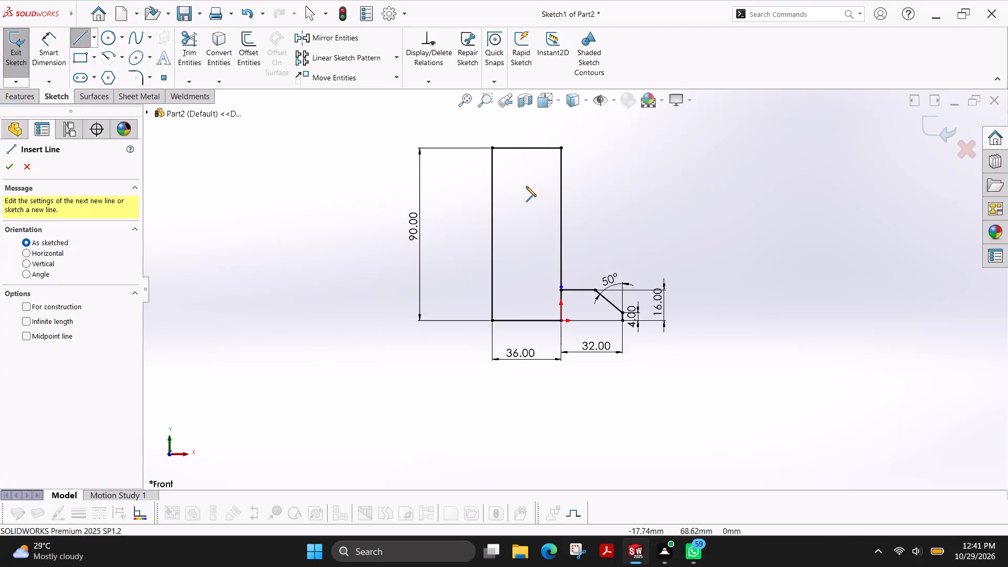
Extrude both sketch regions, the tall rectangle and the adjoining sloped profile, as a blind boss 125 mm deep.
scroll(525, 184, "down", 3)
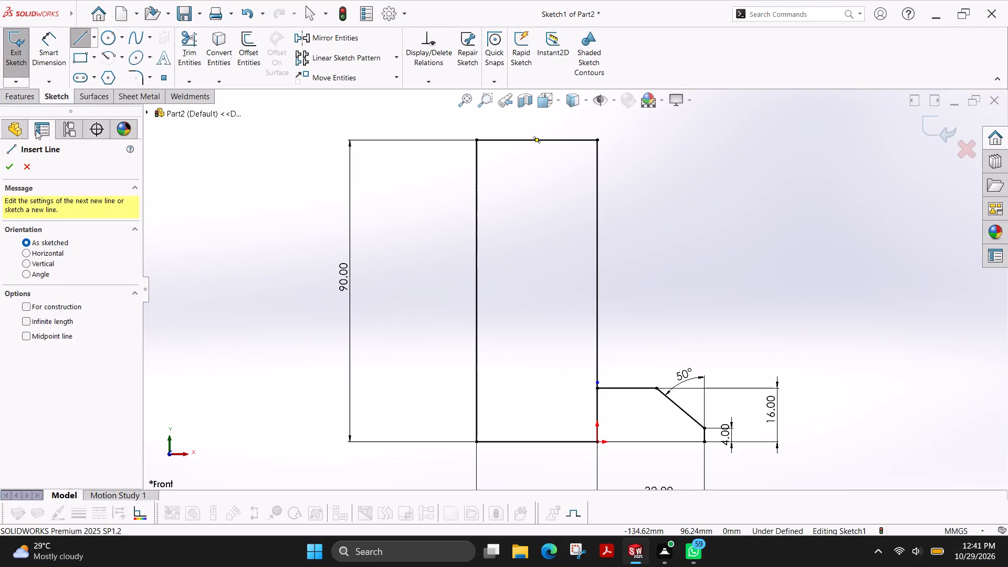
left_click(31, 167)
left_click(20, 101)
left_click(20, 48)
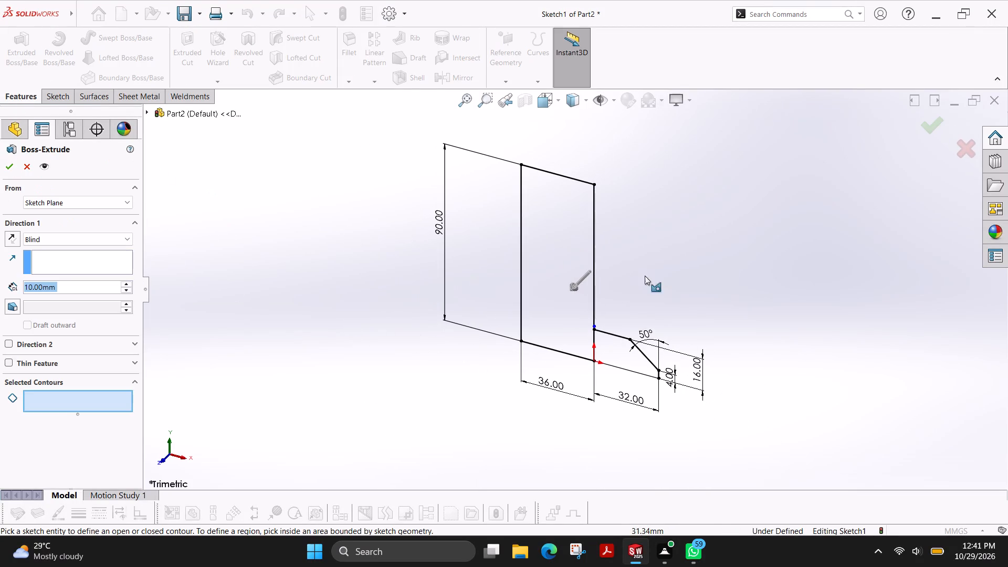
left_click(542, 265)
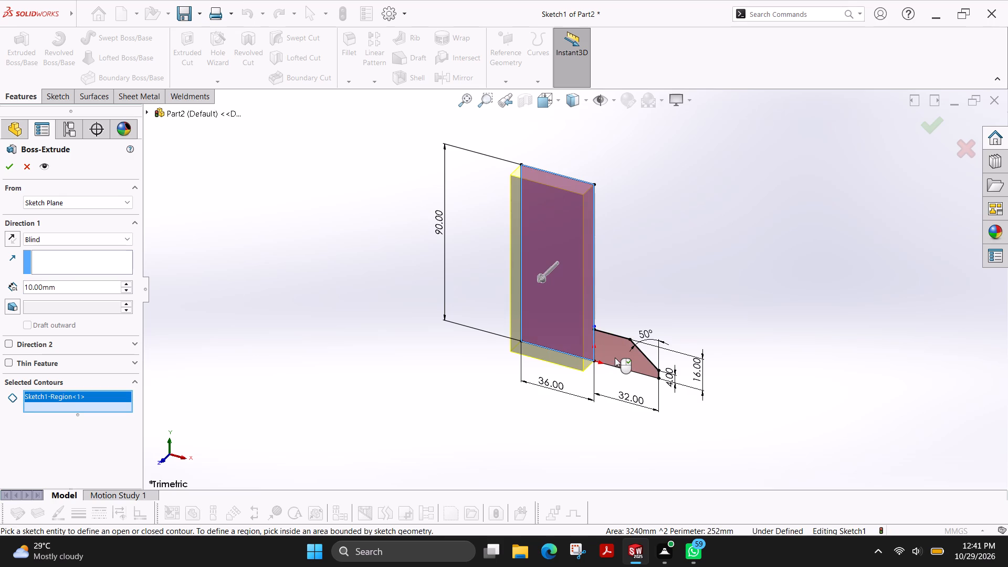
left_click(615, 358)
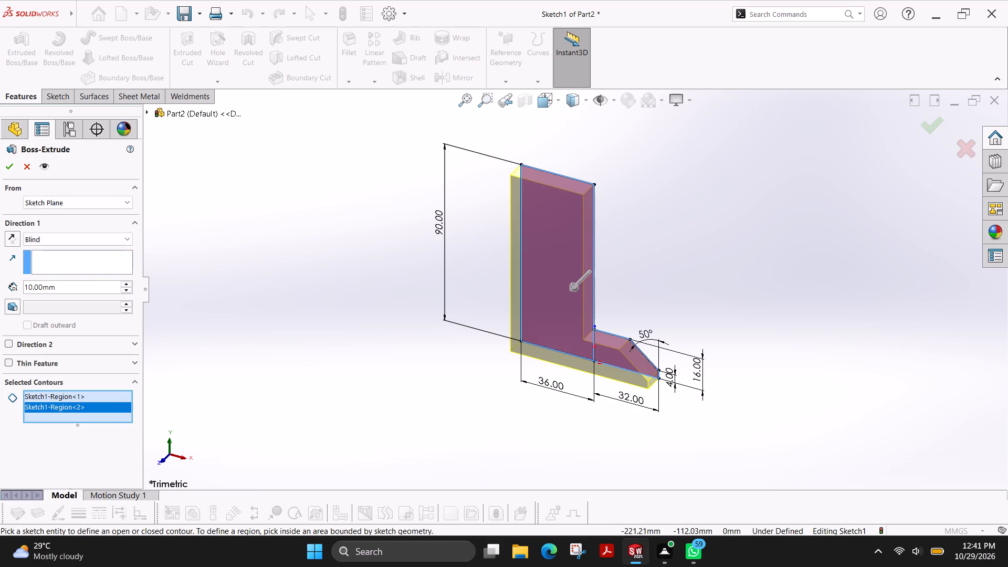
left_click(127, 281)
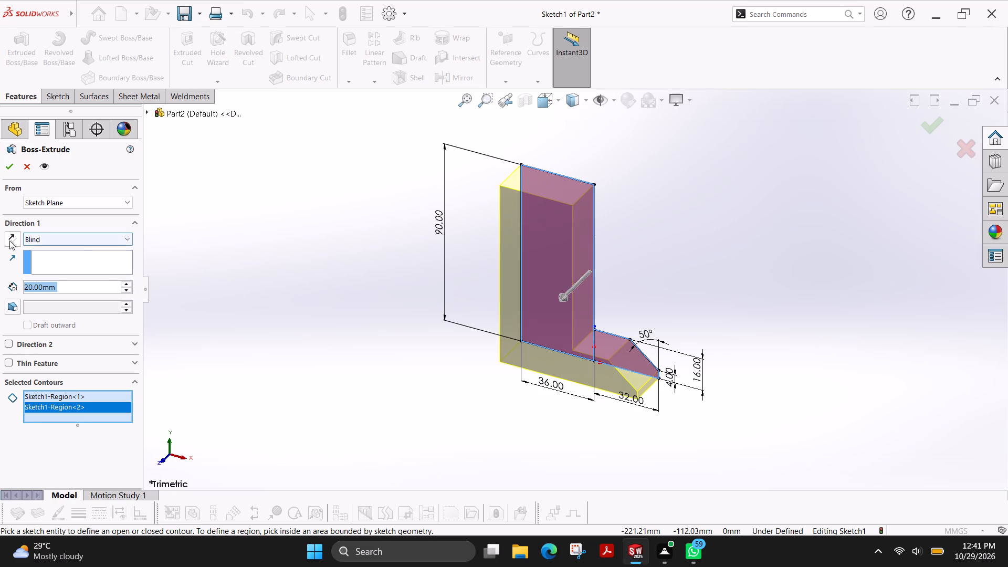
left_click(9, 240)
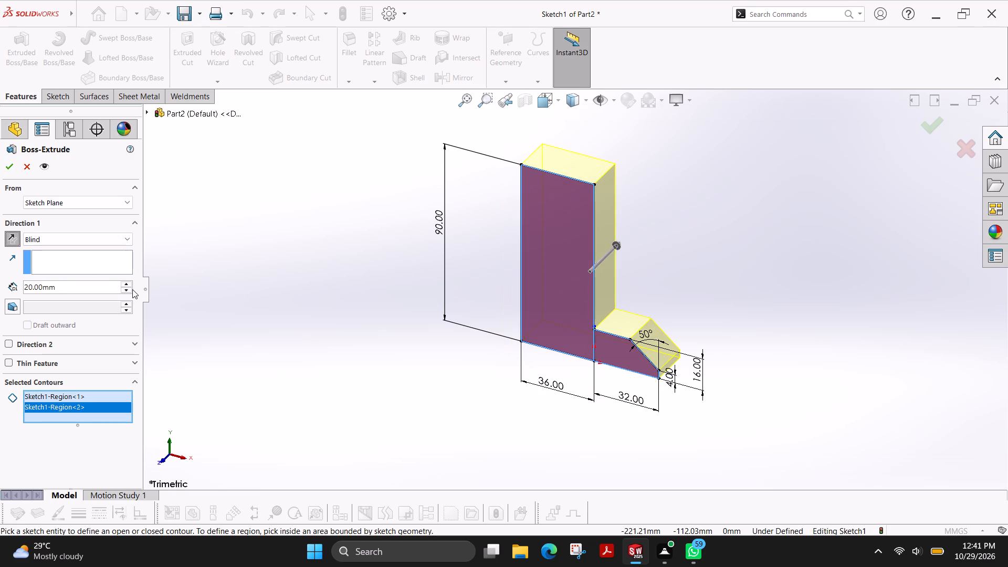
left_click(12, 237)
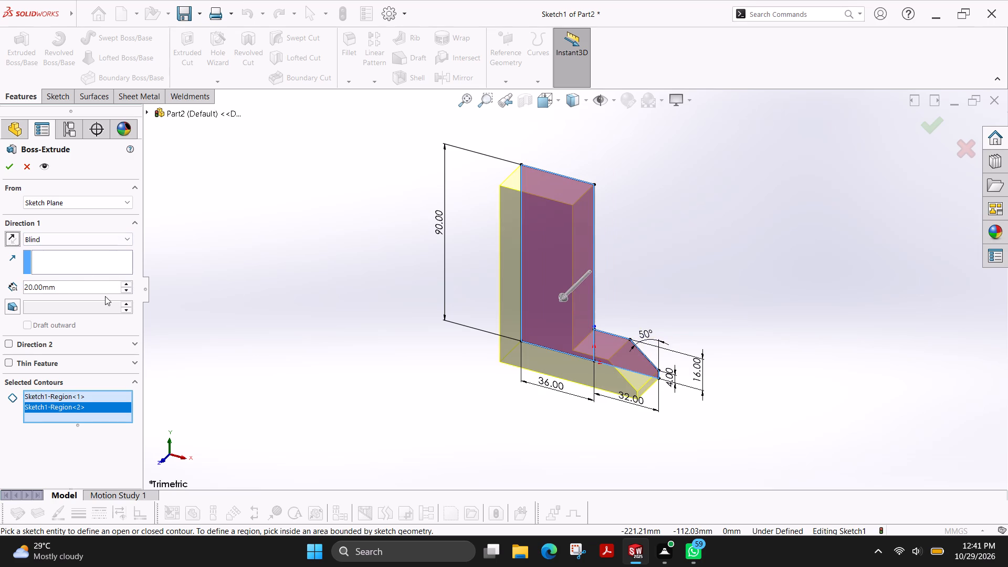
double_click(76, 282)
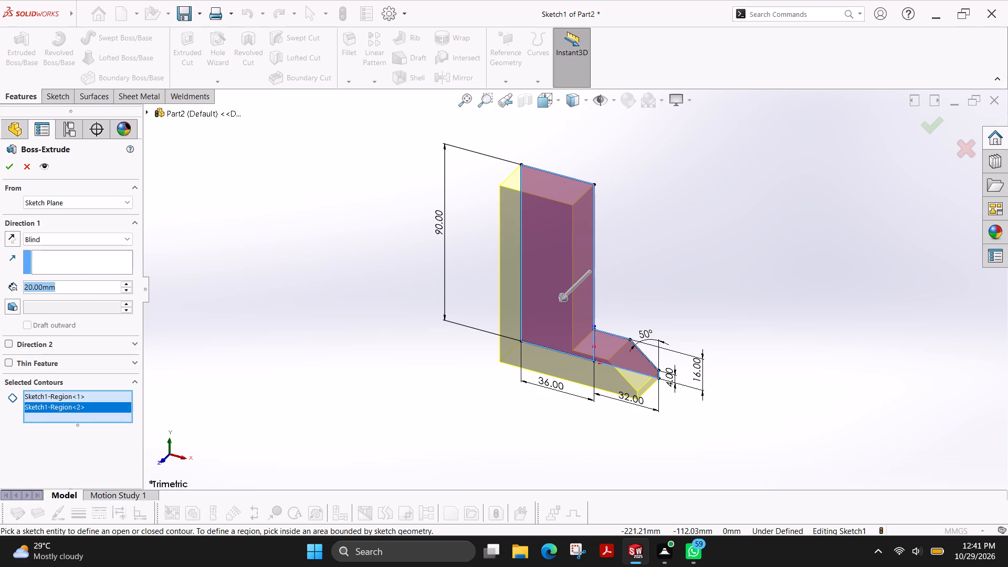
type("125")
key("Return")
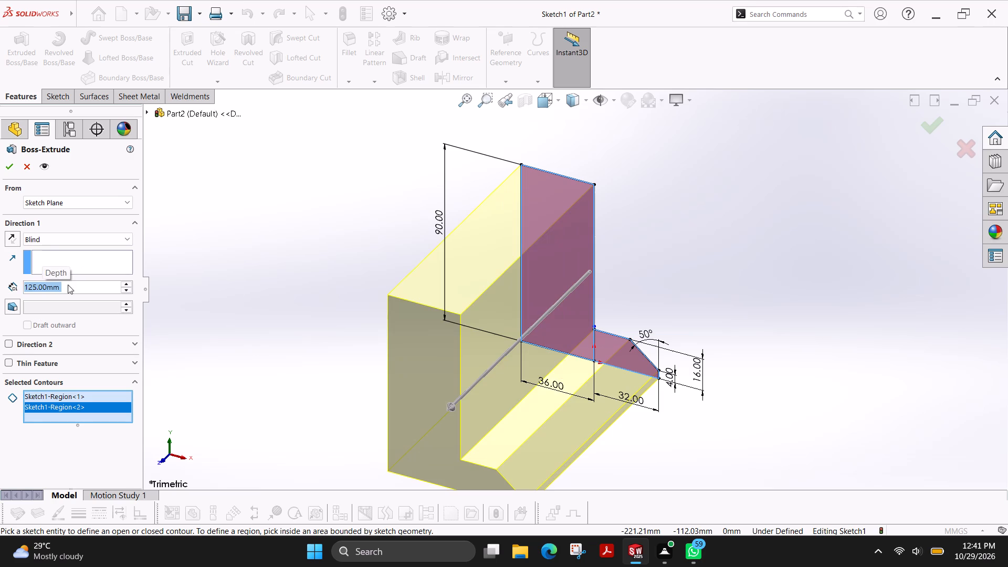
left_click(2, 165)
Start a new sketch on the extrusion's large flat face opposite the sloped foot.
scroll(284, 285, "up", 2)
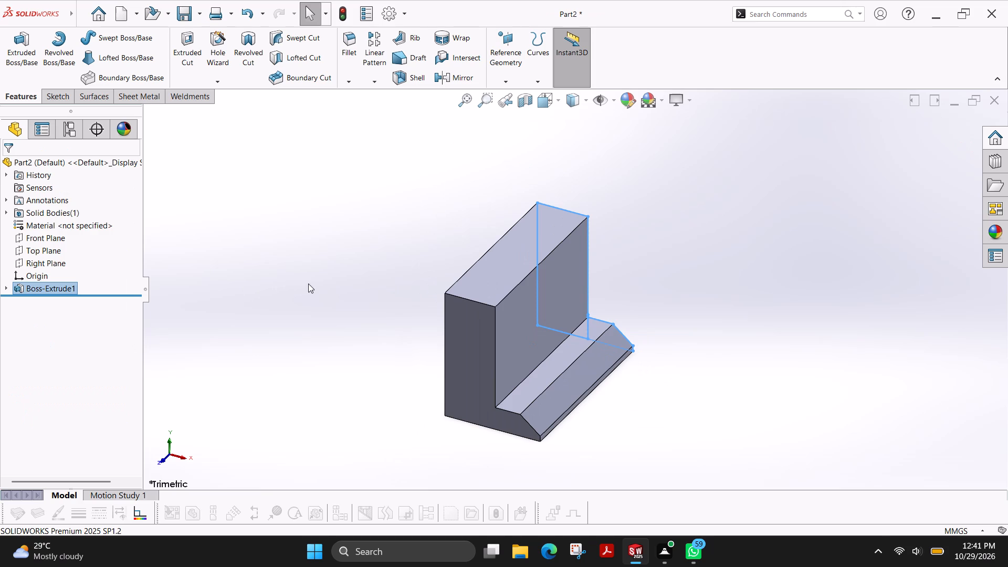
middle_click_drag(361, 258, 446, 264, "ctrl+shift")
key("Escape")
left_click(535, 305)
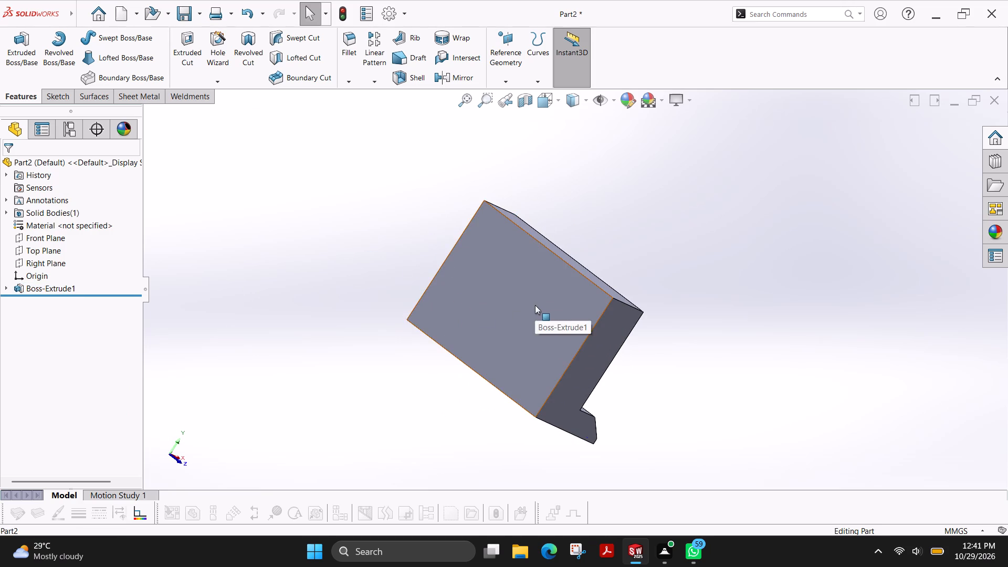
left_click(56, 101)
left_click(9, 49)
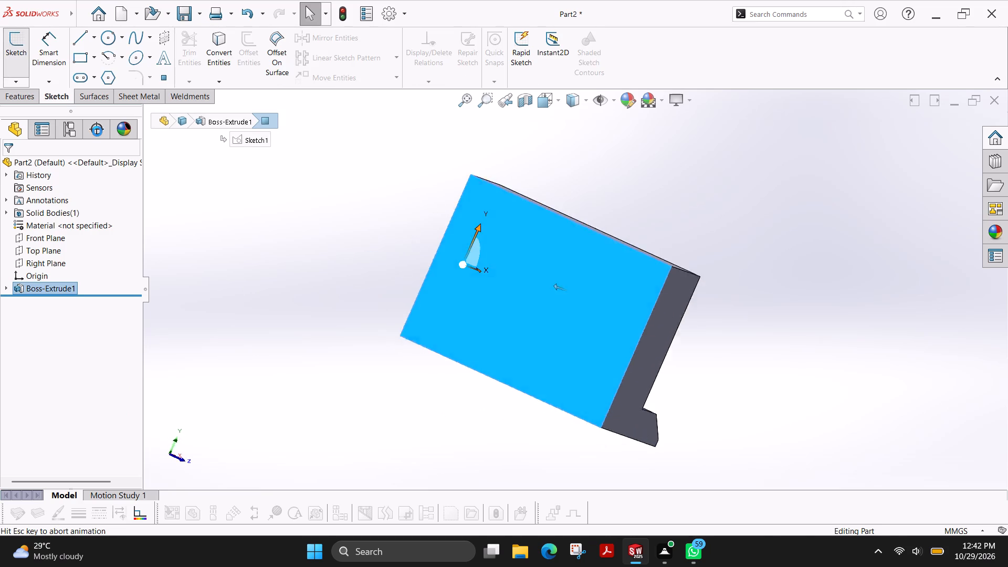
key("Escape")
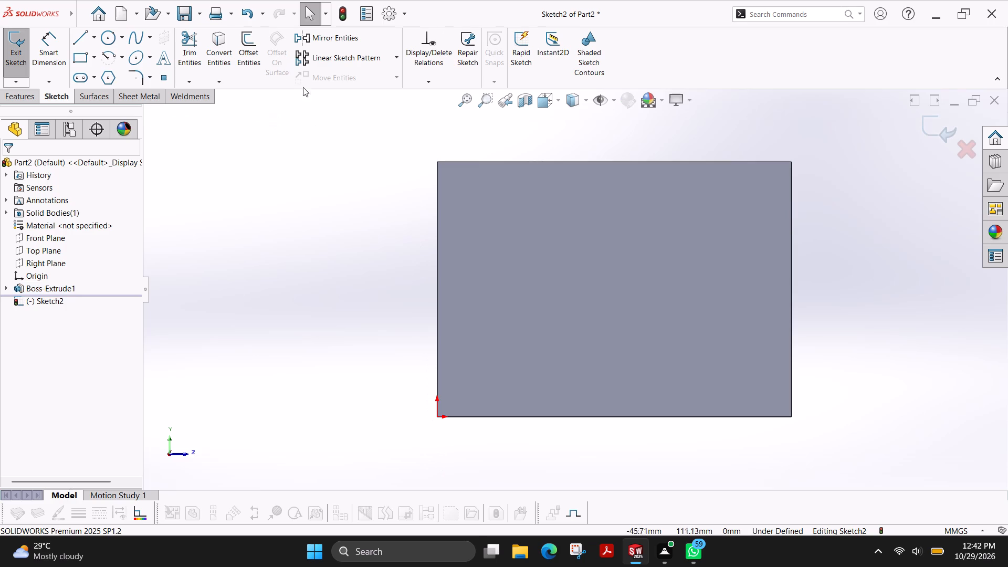
Sketch a closed four-line profile from the origin: 90 mm vertical edge, about 13 mm top line, sloped line, and about 107 mm base.
left_click(76, 39)
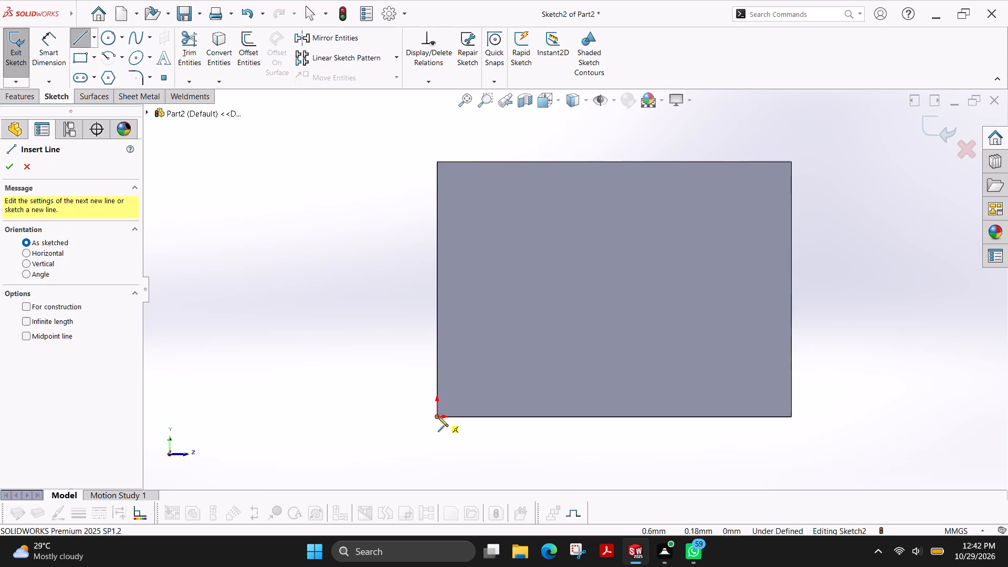
left_click(438, 416)
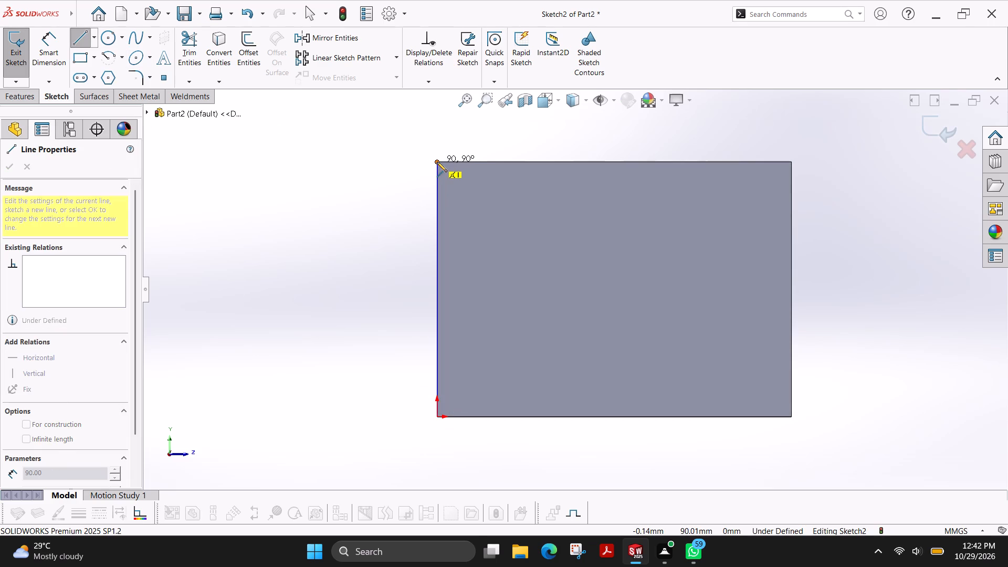
left_click(437, 162)
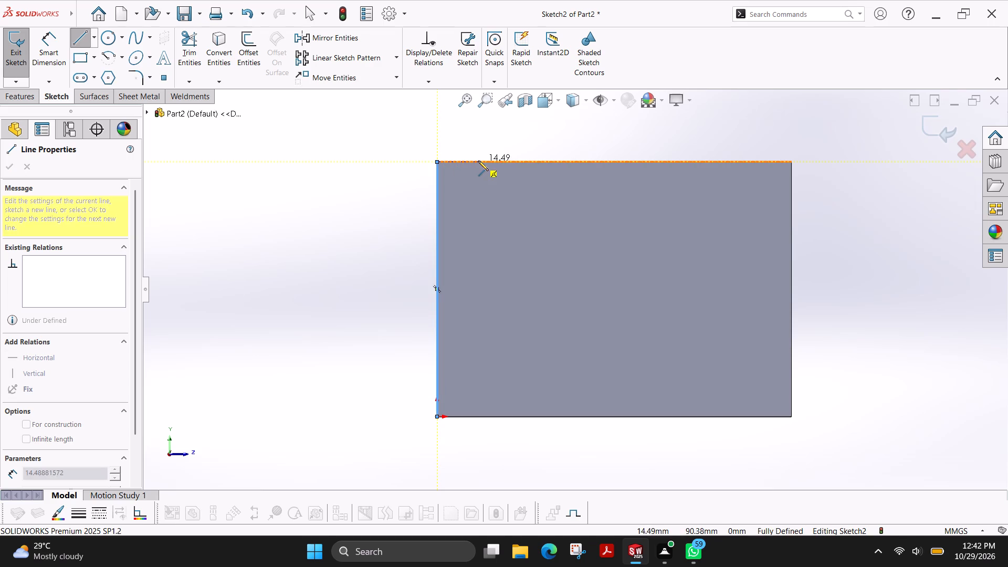
left_click(474, 161)
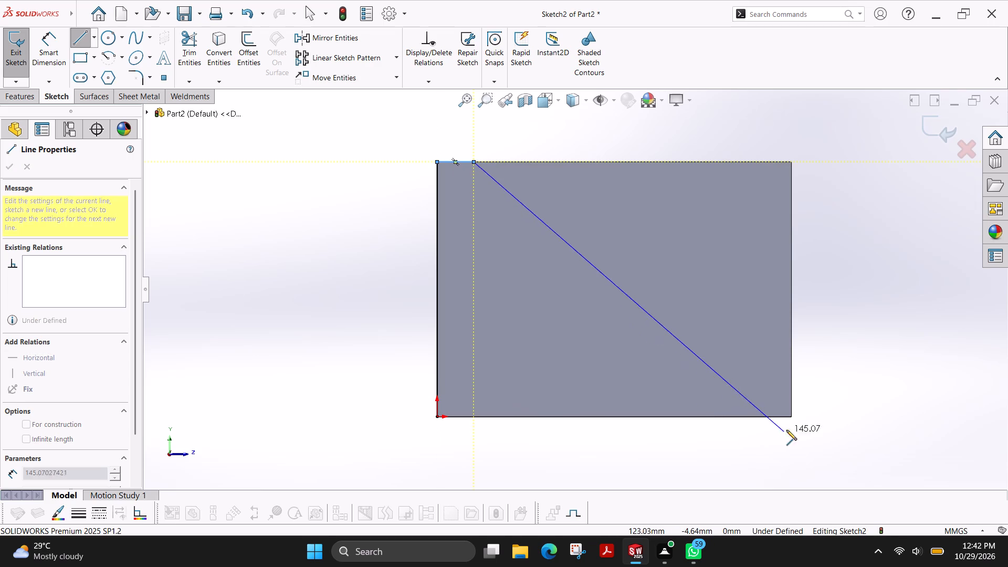
left_click(742, 416)
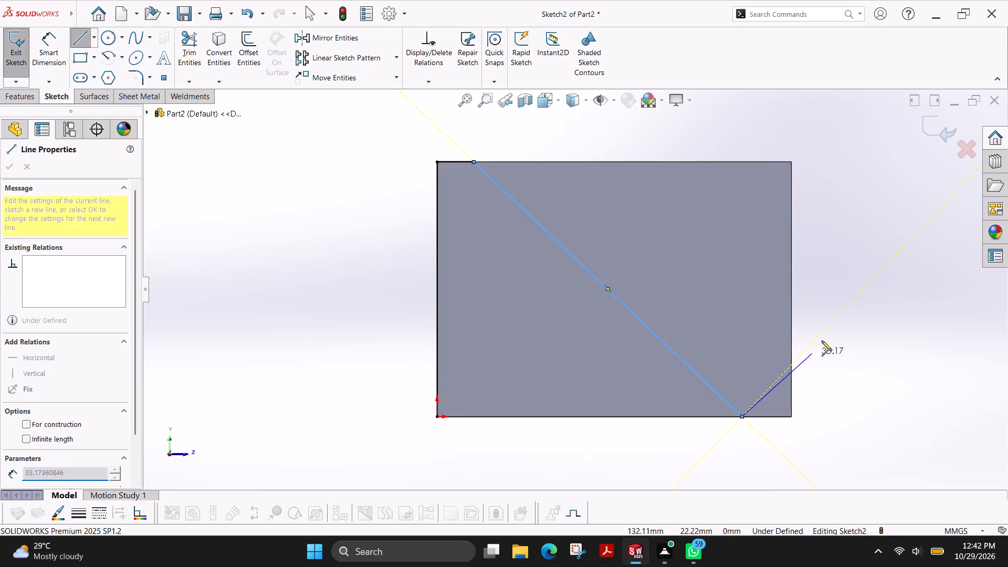
left_click(437, 416)
key("Escape")
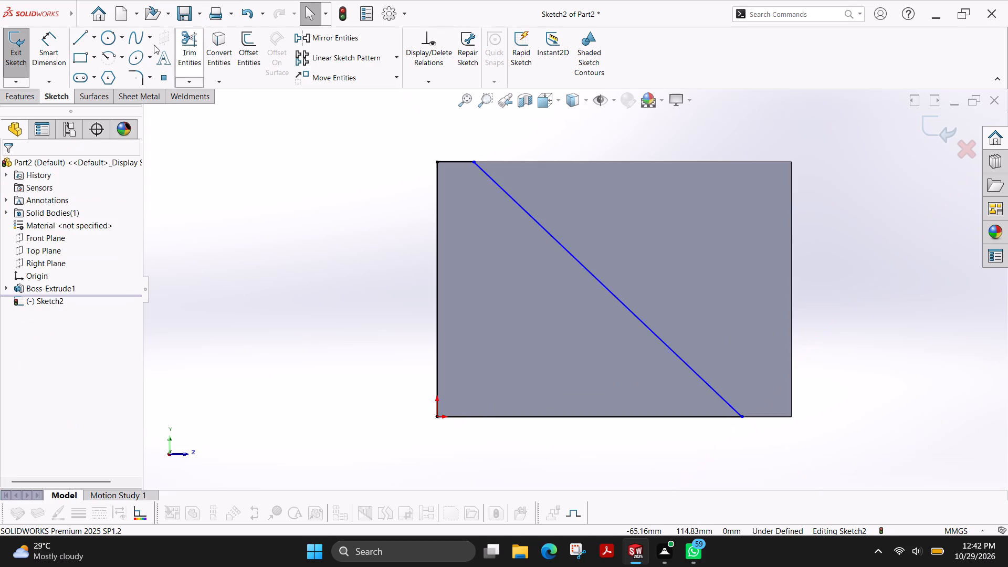
Dimension the profile's short top line as 12 mm.
left_click(52, 49)
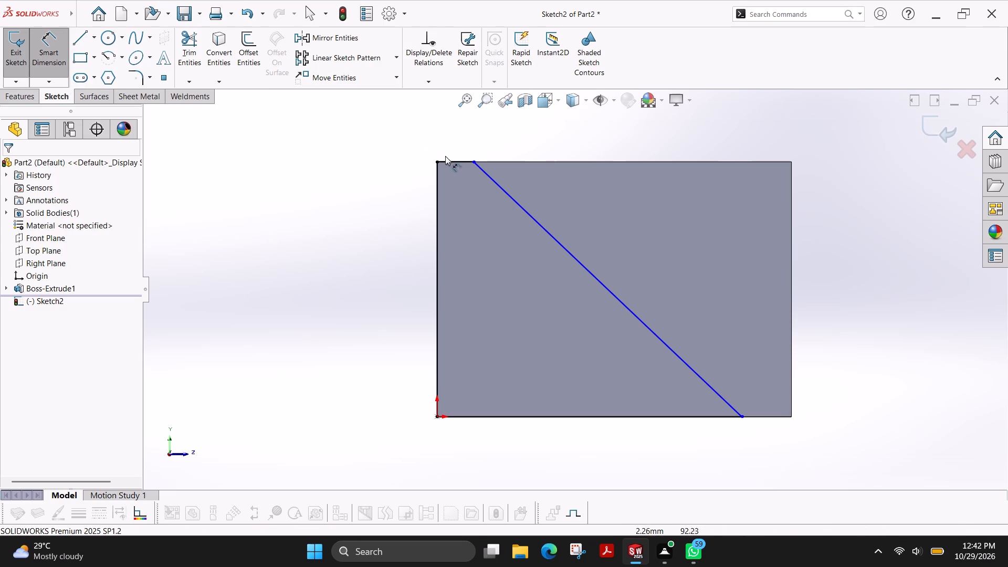
left_click(464, 164)
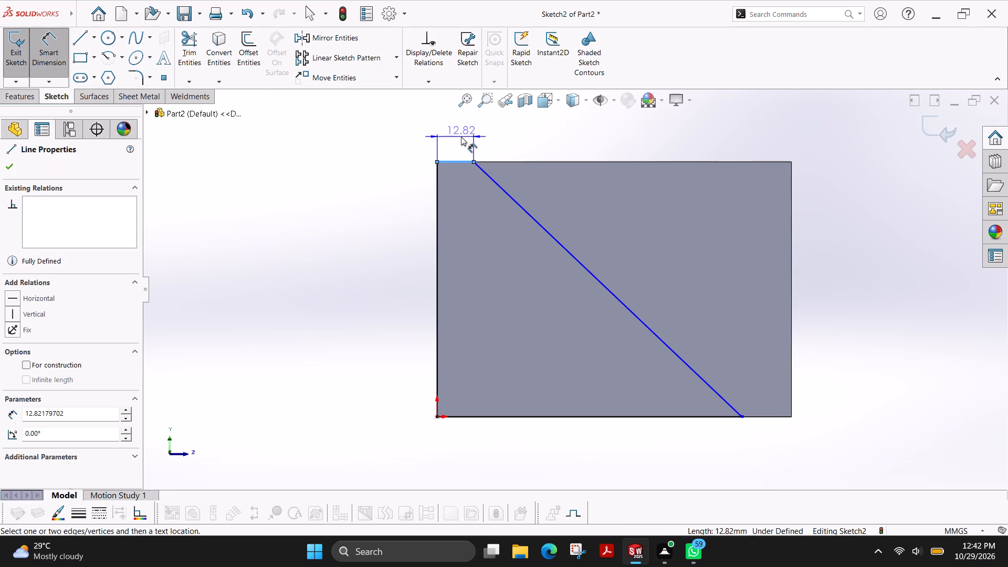
left_click(461, 136)
type("12")
key("Return")
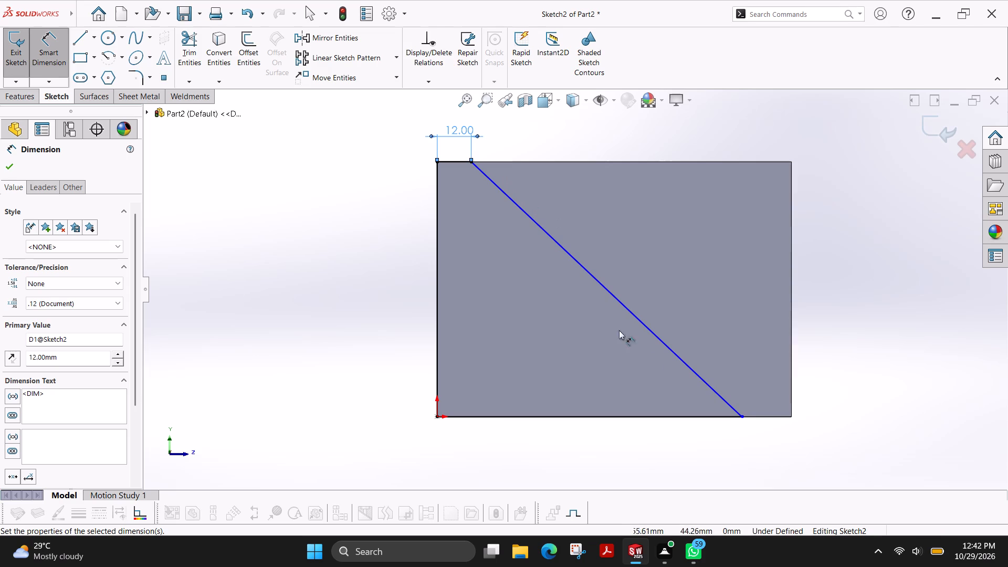
Dimension the angle between the sloped line and the base line as 42°.
left_click(679, 358)
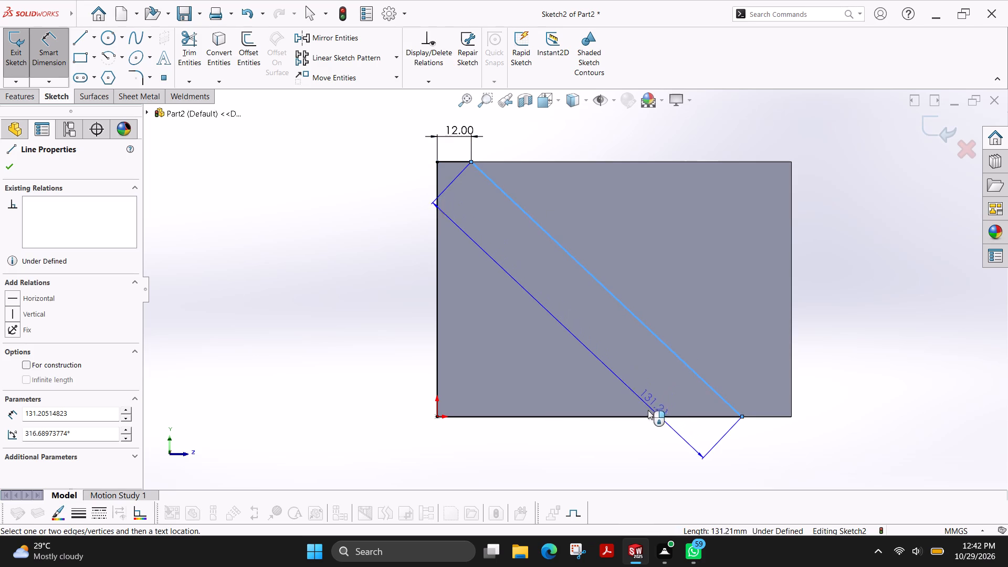
left_click(646, 414)
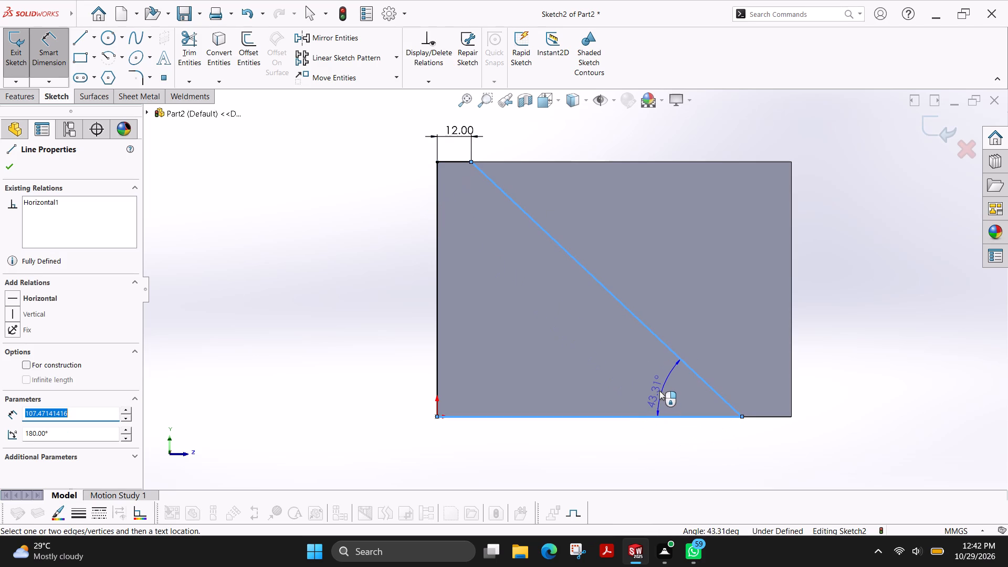
left_click(659, 390)
type("42")
key("Return")
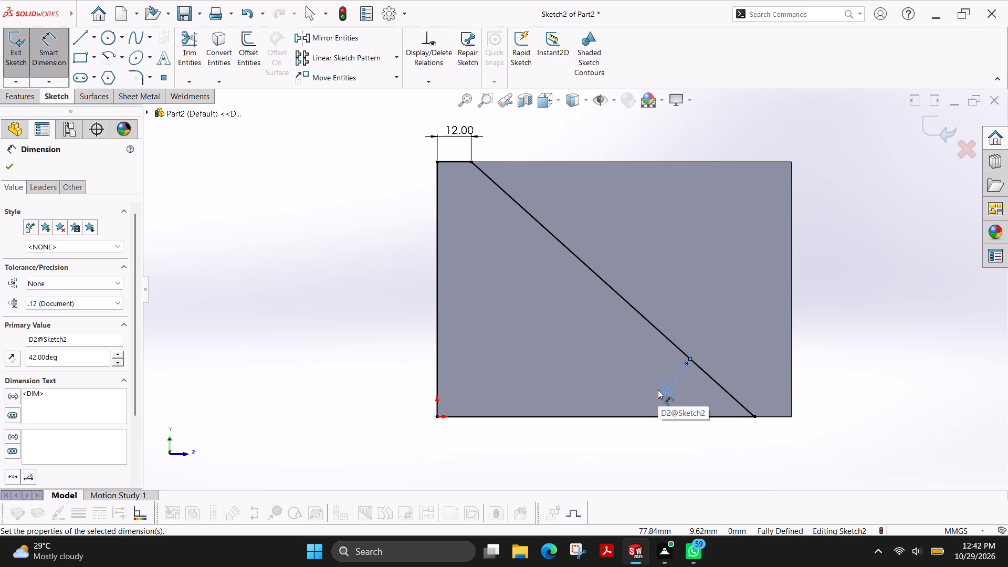
Sketch two circles inside the profile: one of about 2.6 mm radius, and a larger one diagonally below it, nearer the base.
left_click(105, 35)
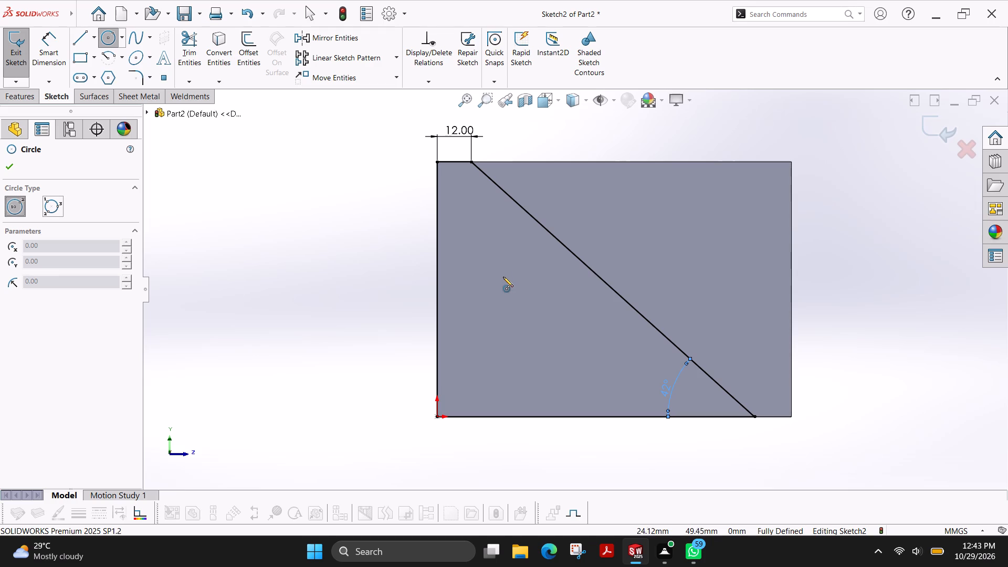
left_click(510, 267)
left_click(518, 267)
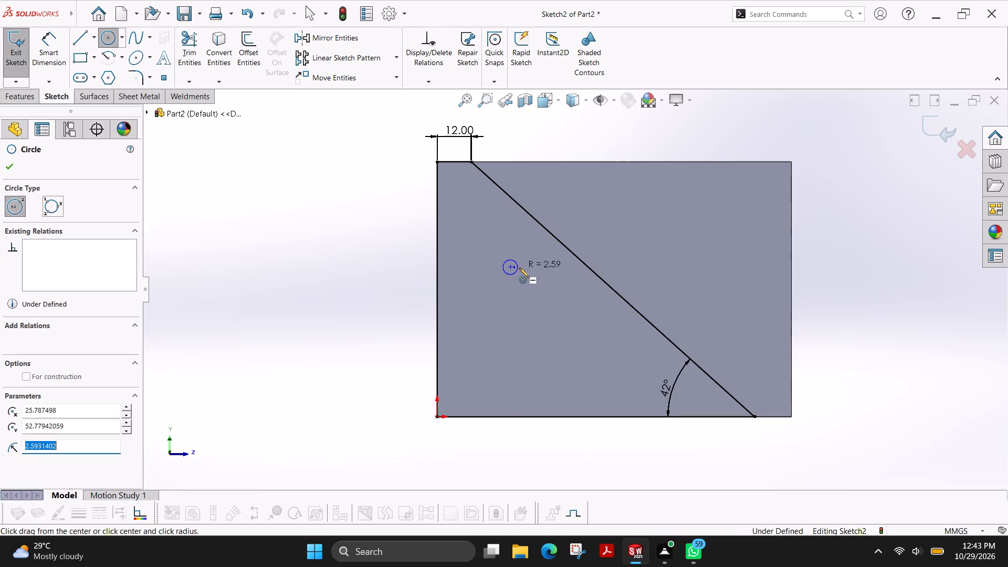
left_click(564, 324)
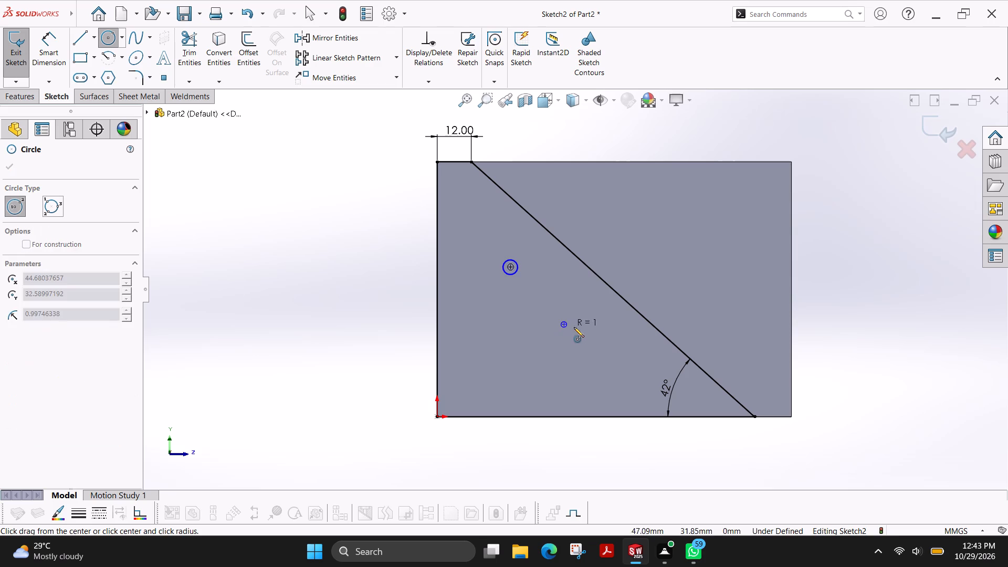
left_click(580, 327)
left_click(12, 163)
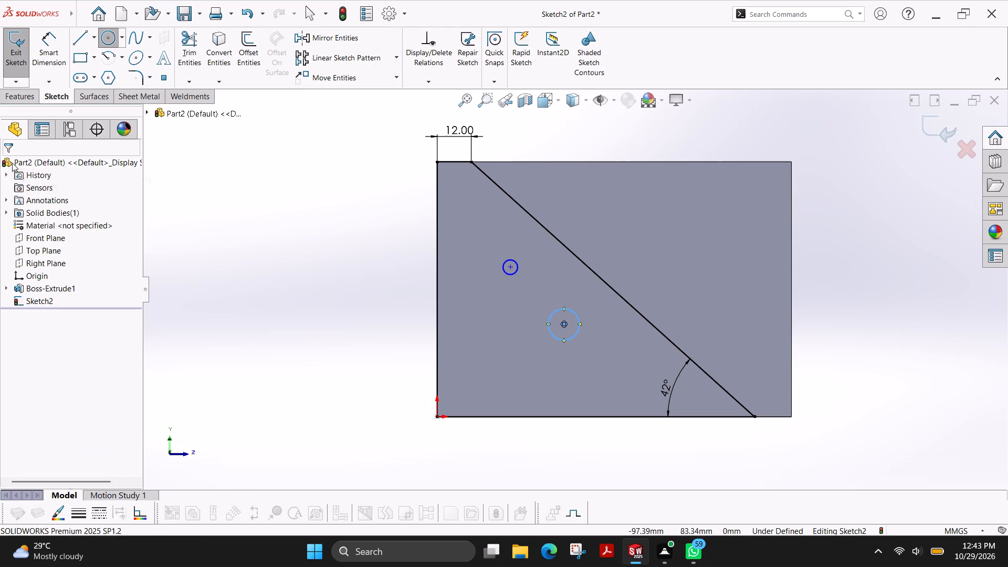
Sketch a slanted line about 35 mm long from the upper part of the sloped line to the profile's vertical line.
left_click(78, 33)
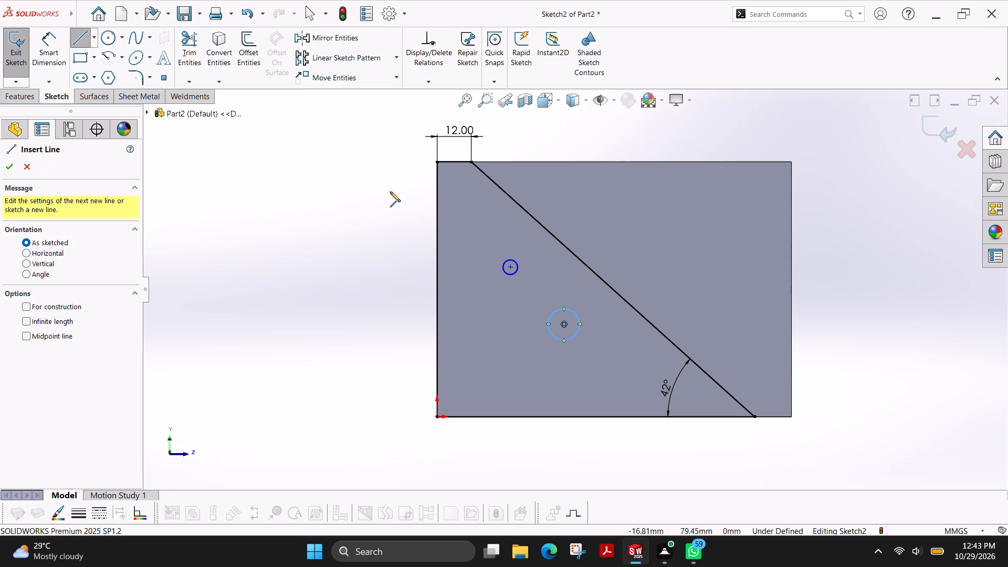
left_click(505, 193)
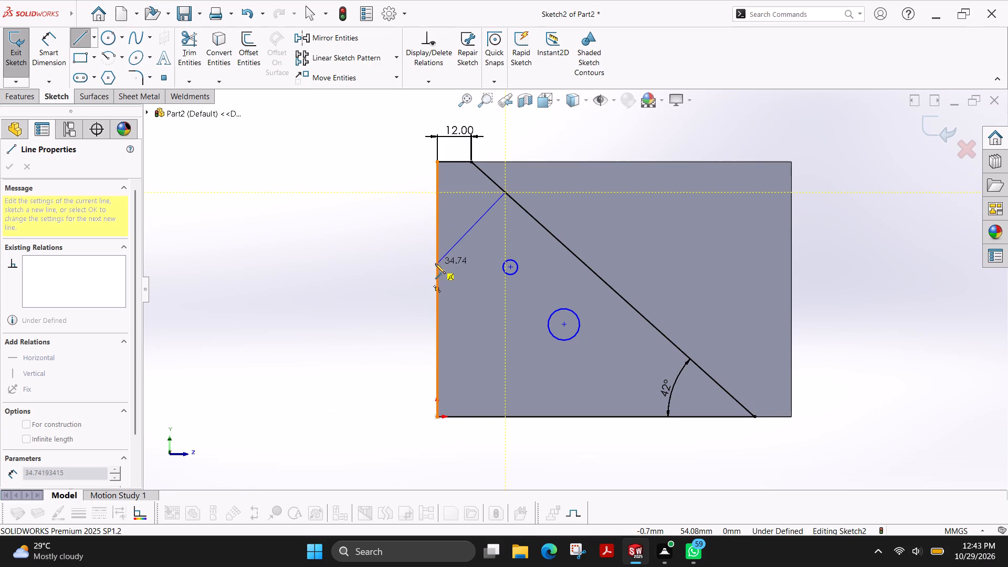
left_click(435, 264)
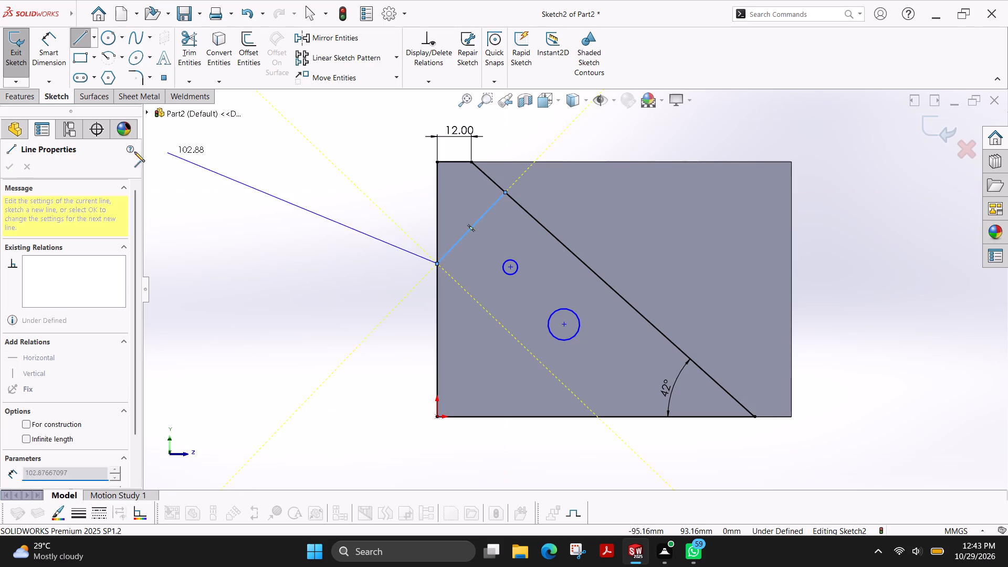
key("Escape")
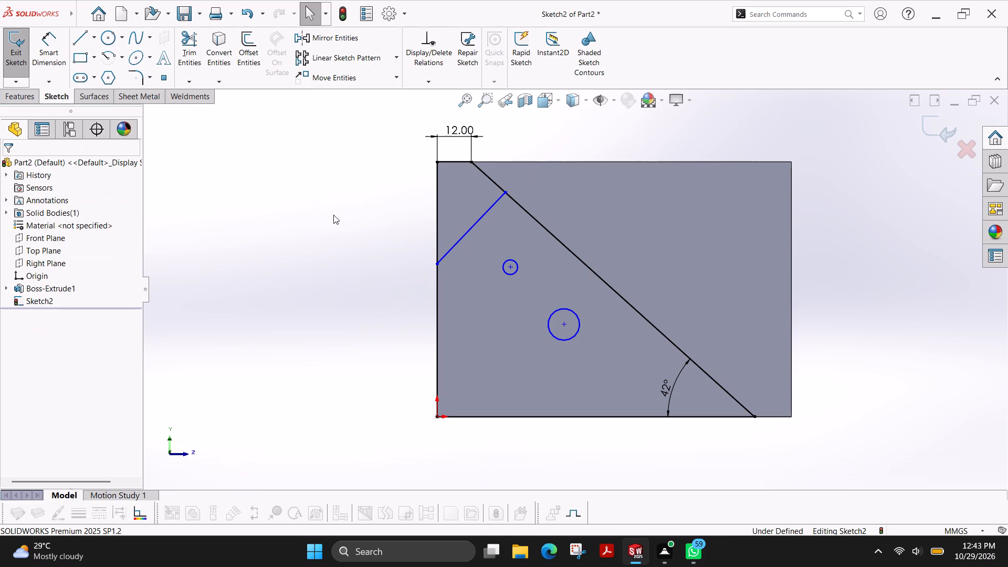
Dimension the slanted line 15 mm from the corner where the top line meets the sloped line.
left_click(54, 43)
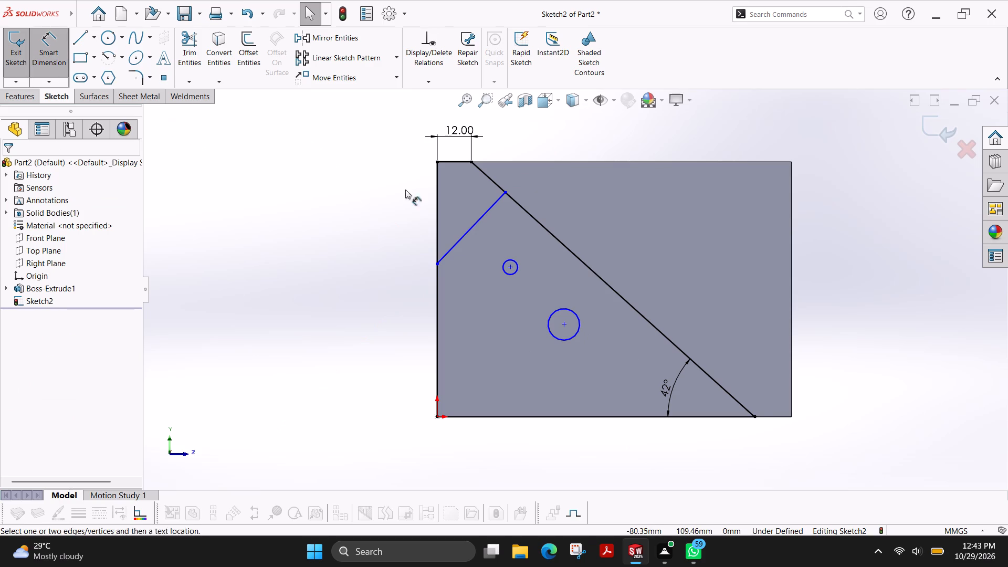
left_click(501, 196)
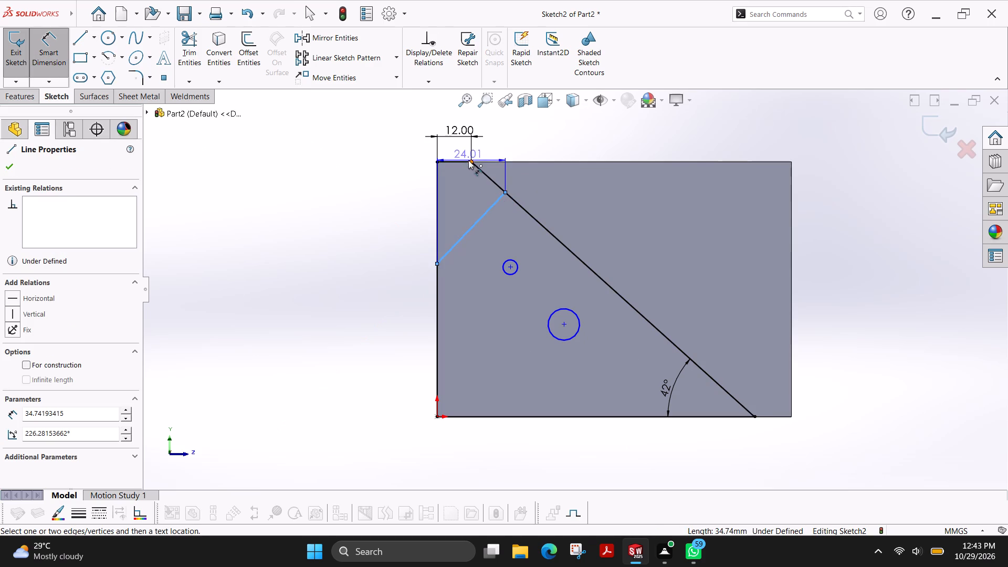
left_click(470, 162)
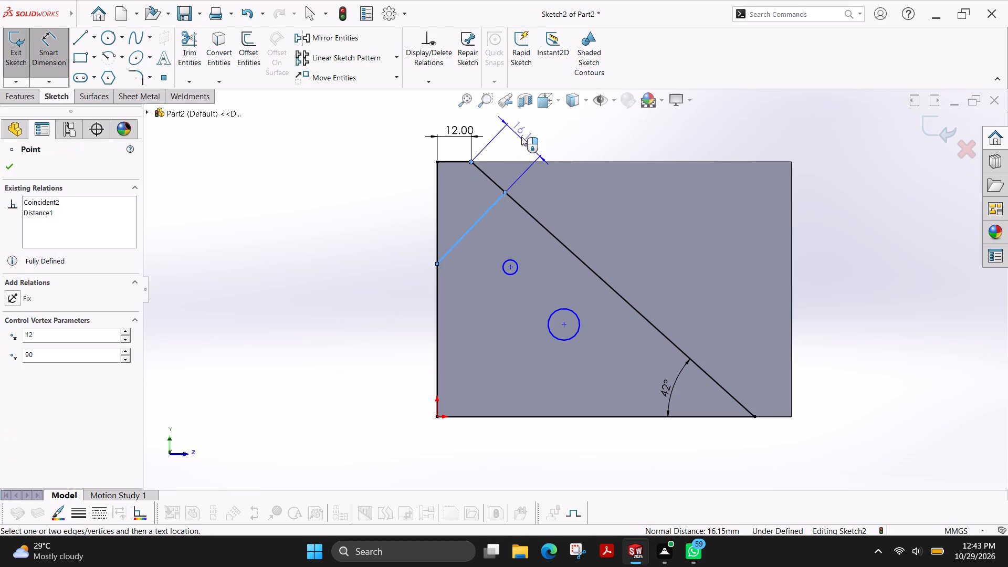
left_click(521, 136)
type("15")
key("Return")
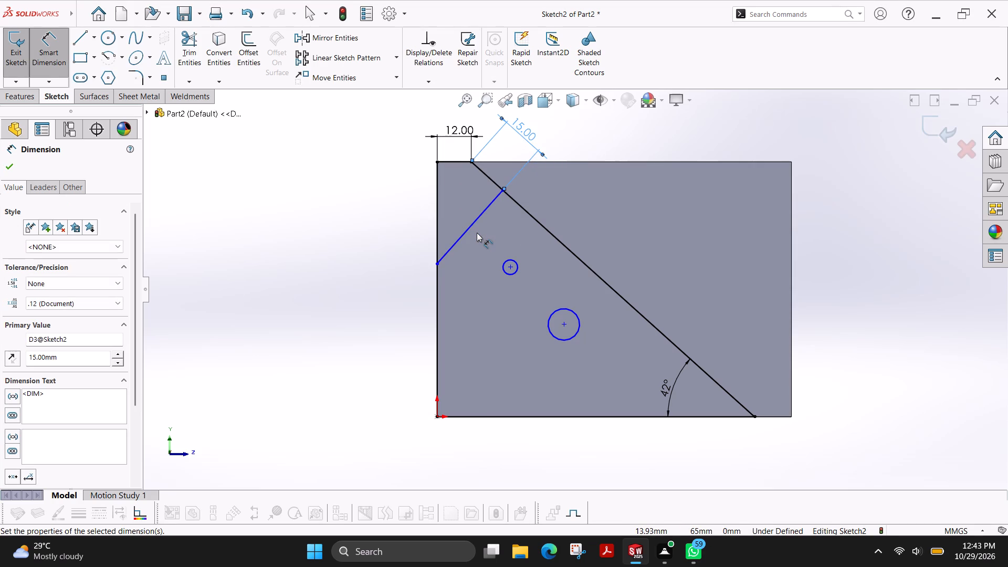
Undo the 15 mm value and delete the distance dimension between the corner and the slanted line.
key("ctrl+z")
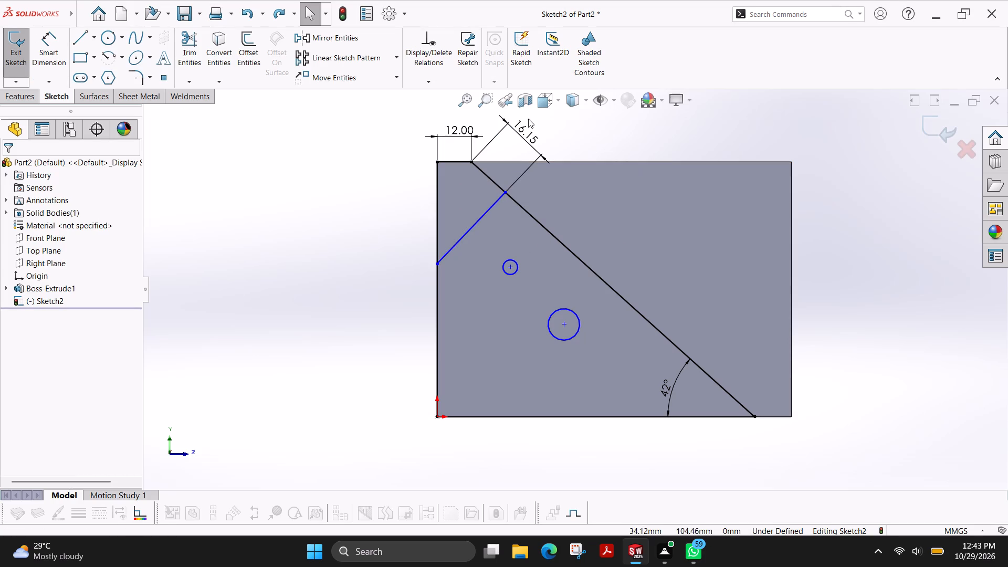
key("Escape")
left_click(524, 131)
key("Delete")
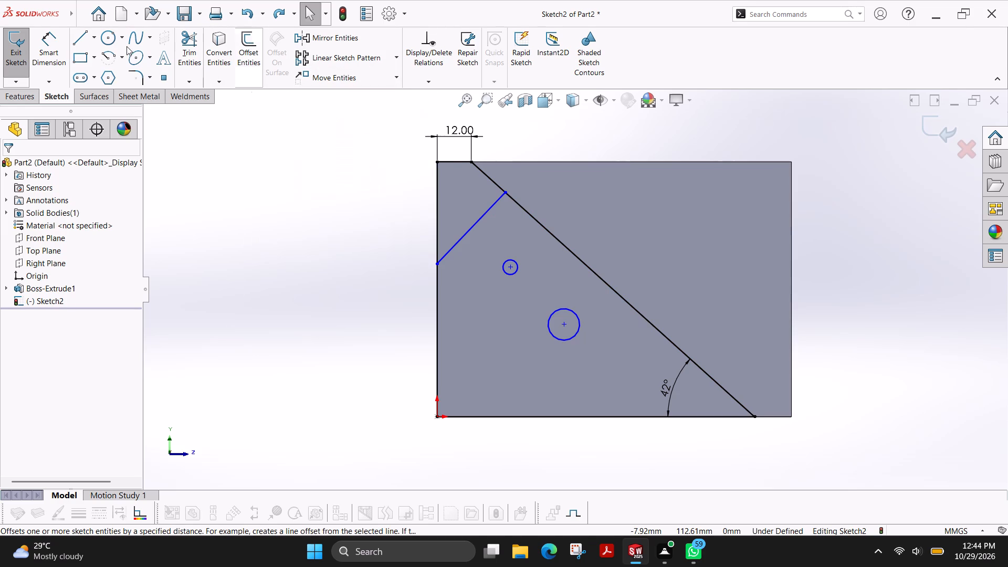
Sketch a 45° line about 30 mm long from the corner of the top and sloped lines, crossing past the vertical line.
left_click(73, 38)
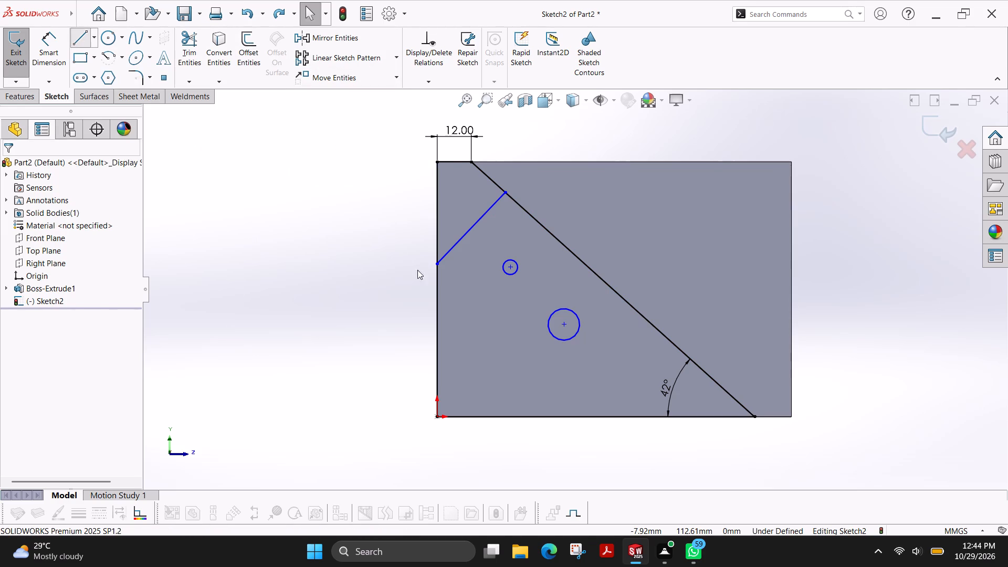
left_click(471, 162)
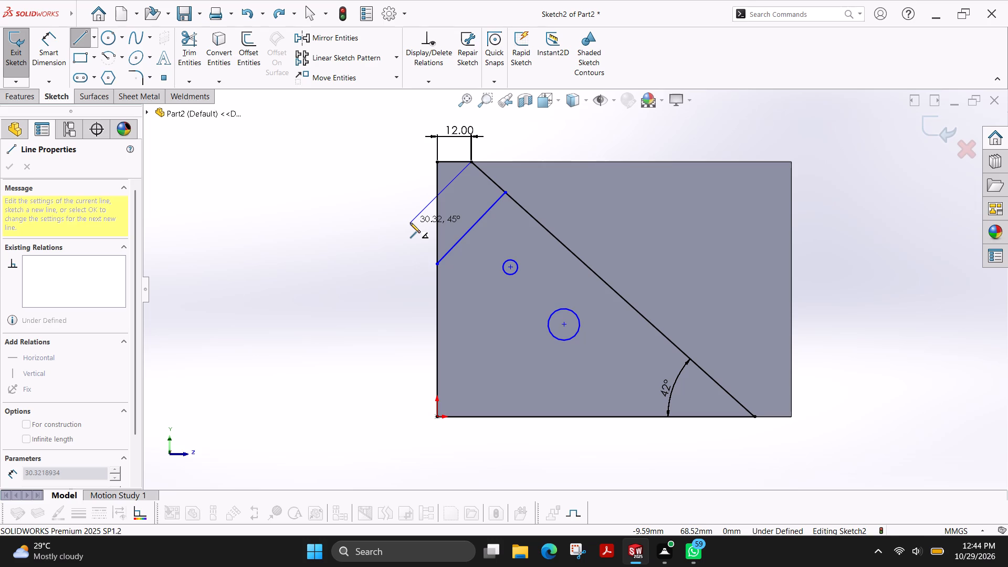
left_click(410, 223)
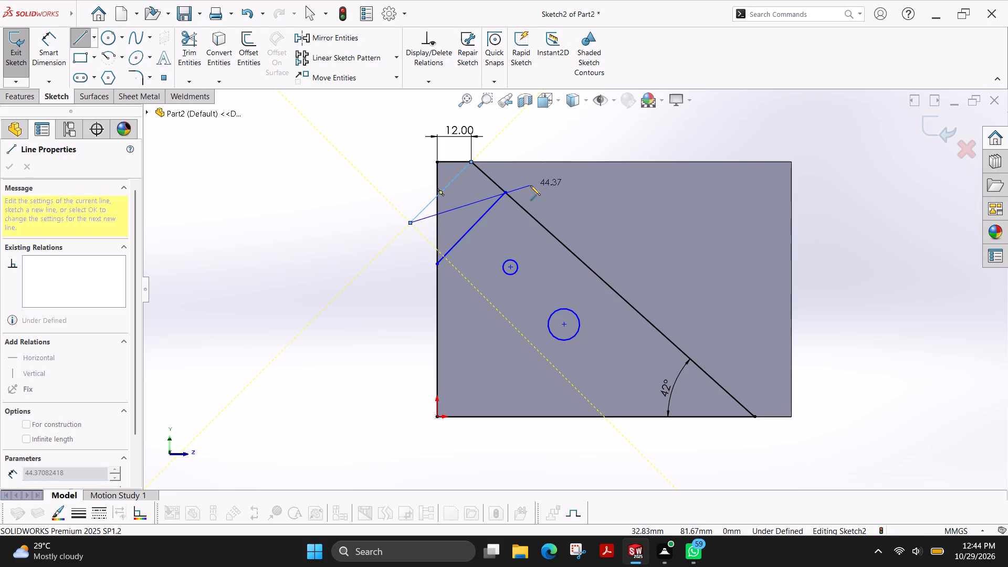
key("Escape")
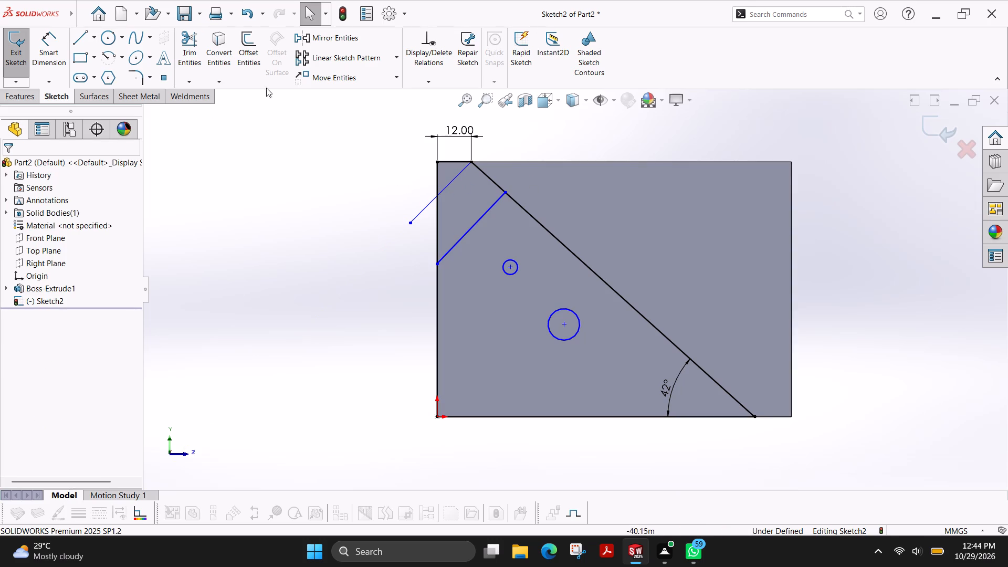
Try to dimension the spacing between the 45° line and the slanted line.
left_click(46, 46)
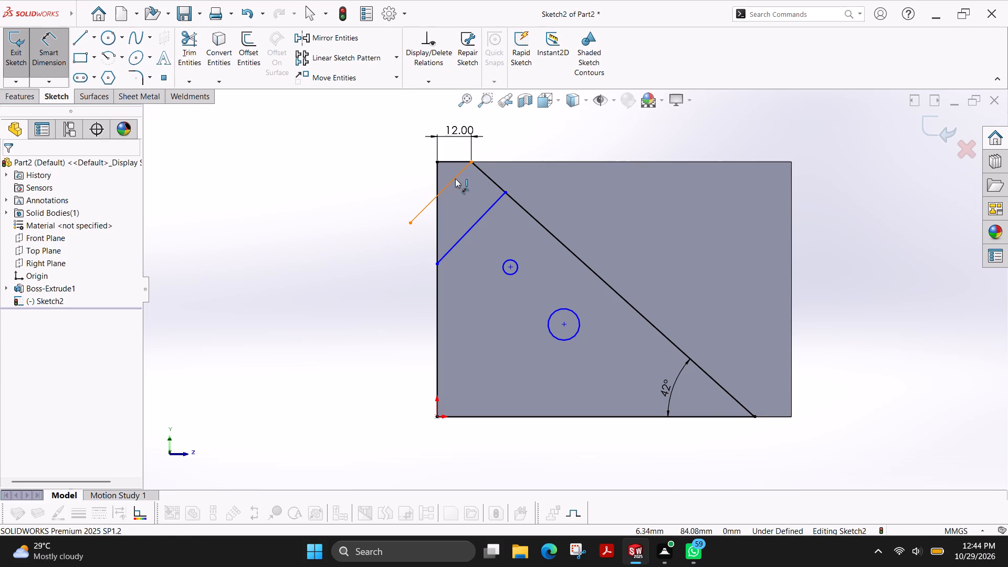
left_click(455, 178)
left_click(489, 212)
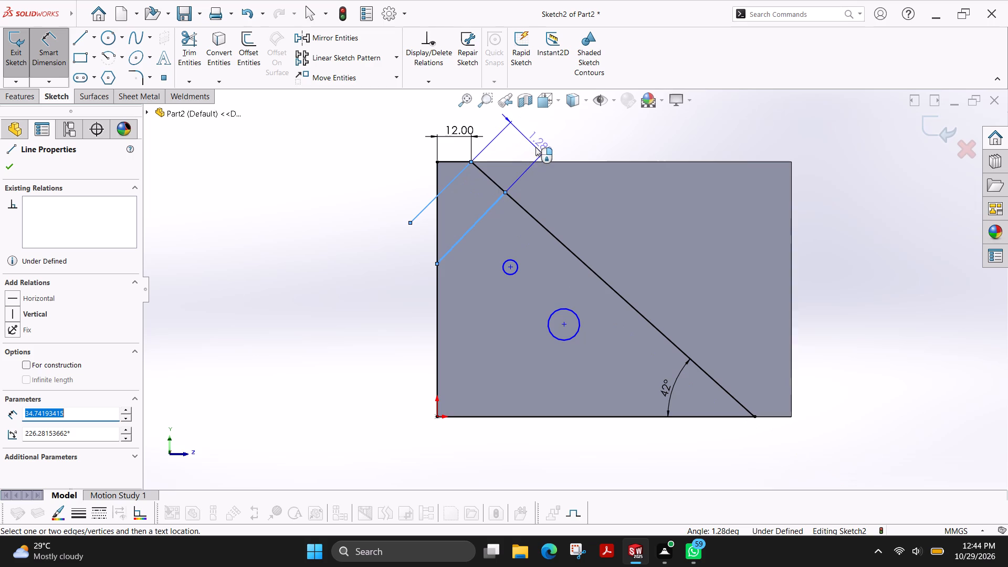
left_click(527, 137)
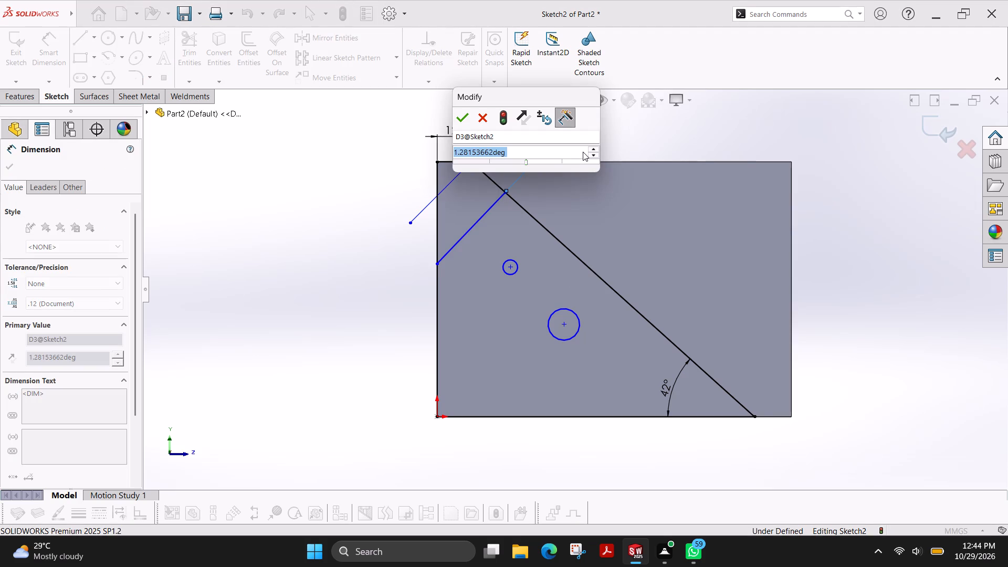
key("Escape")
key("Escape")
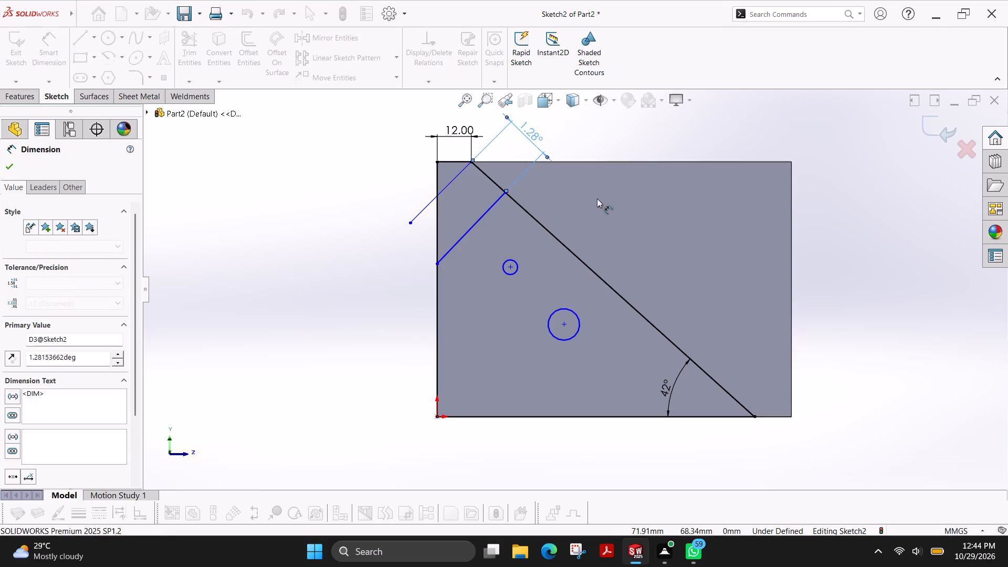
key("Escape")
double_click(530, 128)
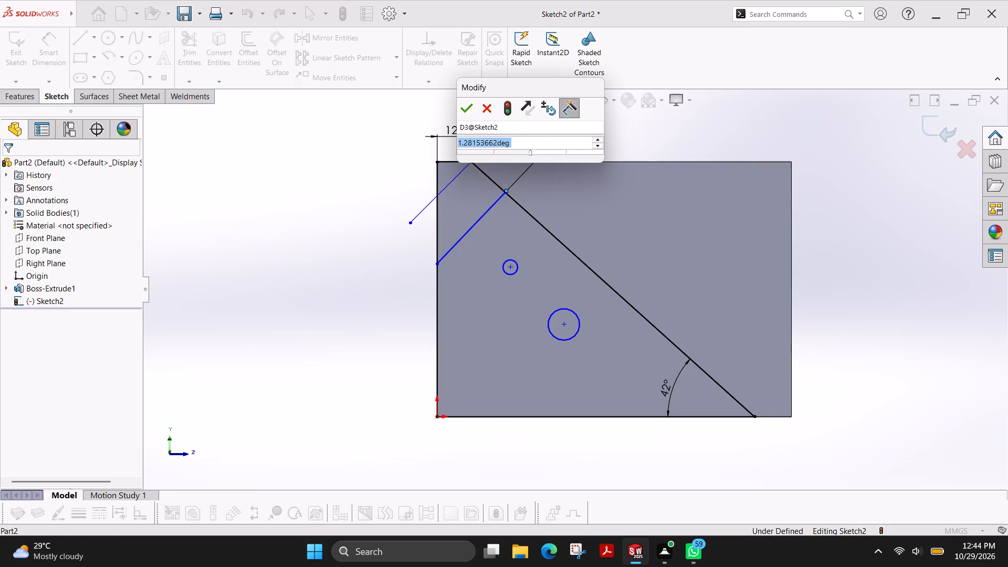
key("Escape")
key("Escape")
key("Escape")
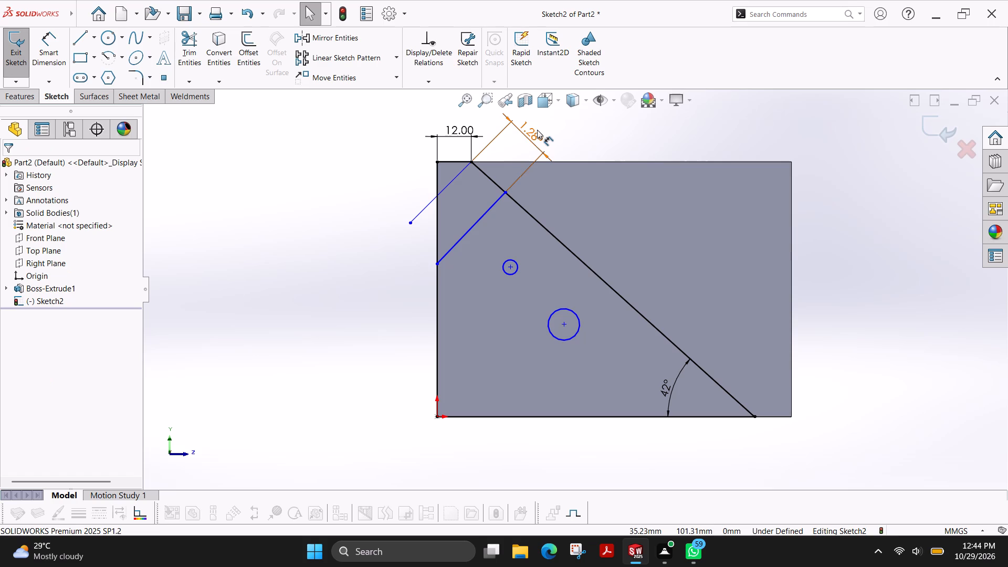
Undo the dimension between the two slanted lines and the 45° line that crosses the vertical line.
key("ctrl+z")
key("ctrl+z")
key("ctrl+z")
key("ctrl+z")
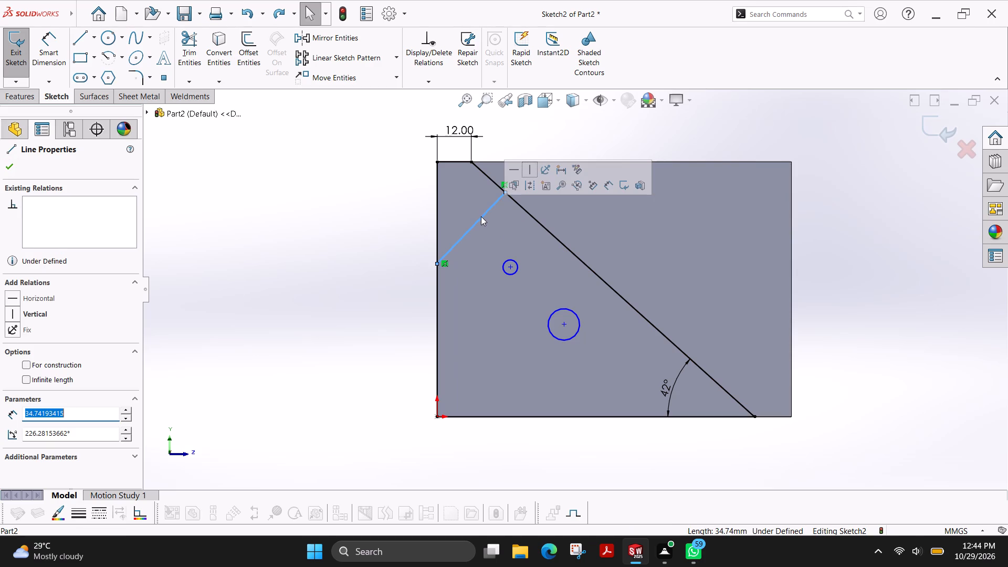
Delete the slanted line between the sloped line and the vertical line.
key("Delete")
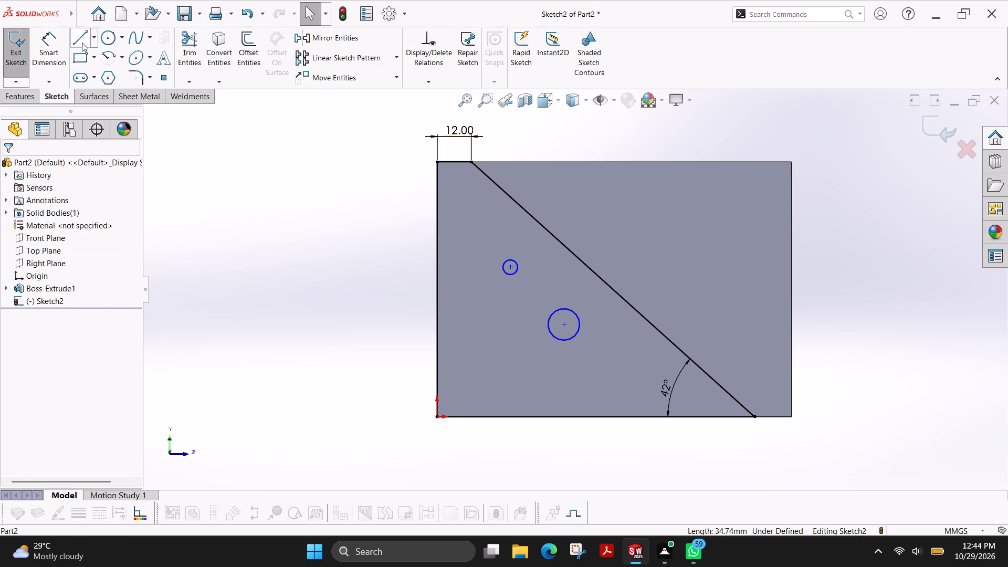
Sketch a 45° line about 17 mm long from the corner of the top and sloped lines to the vertical line.
left_click(82, 43)
left_click(471, 162)
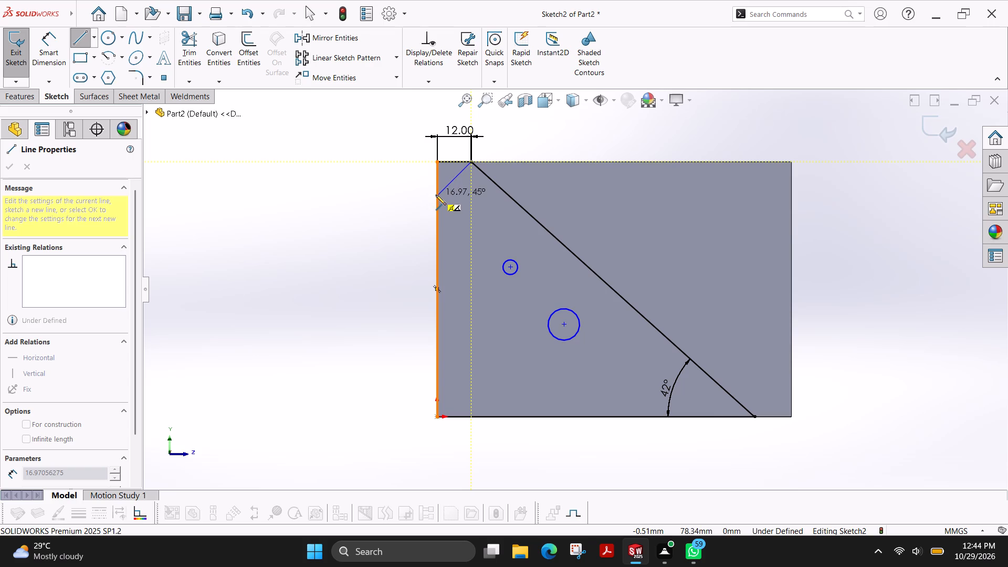
left_click(436, 195)
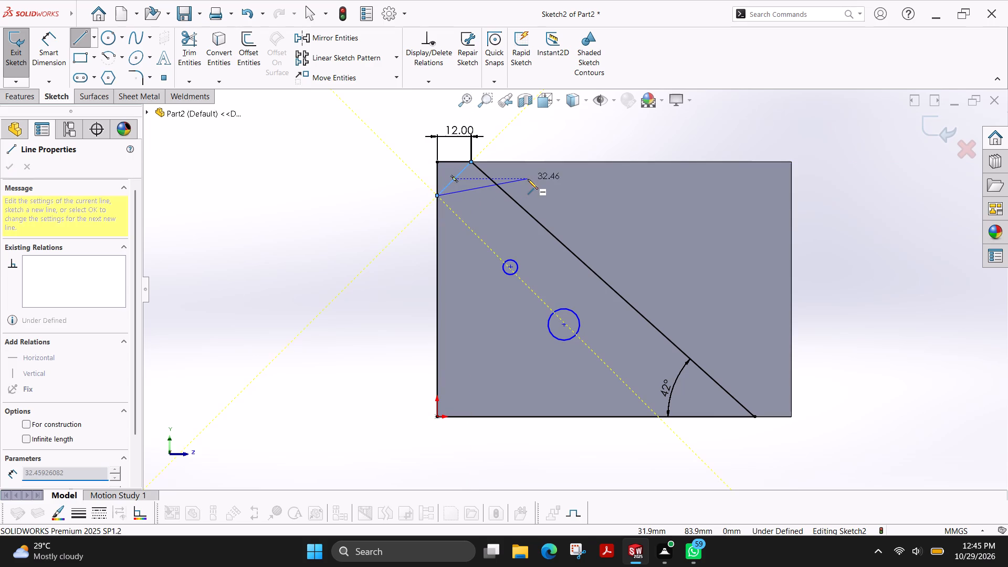
key("Escape")
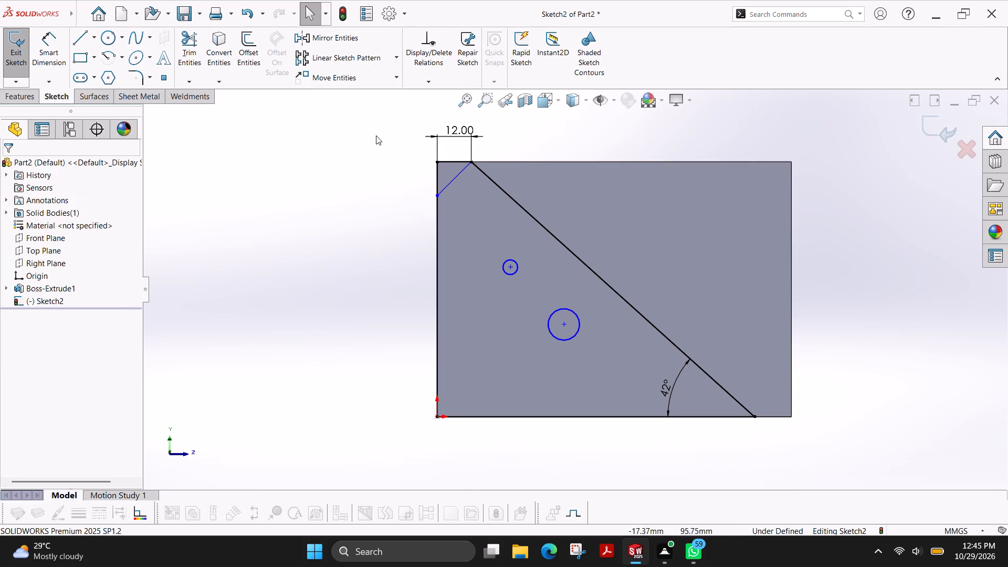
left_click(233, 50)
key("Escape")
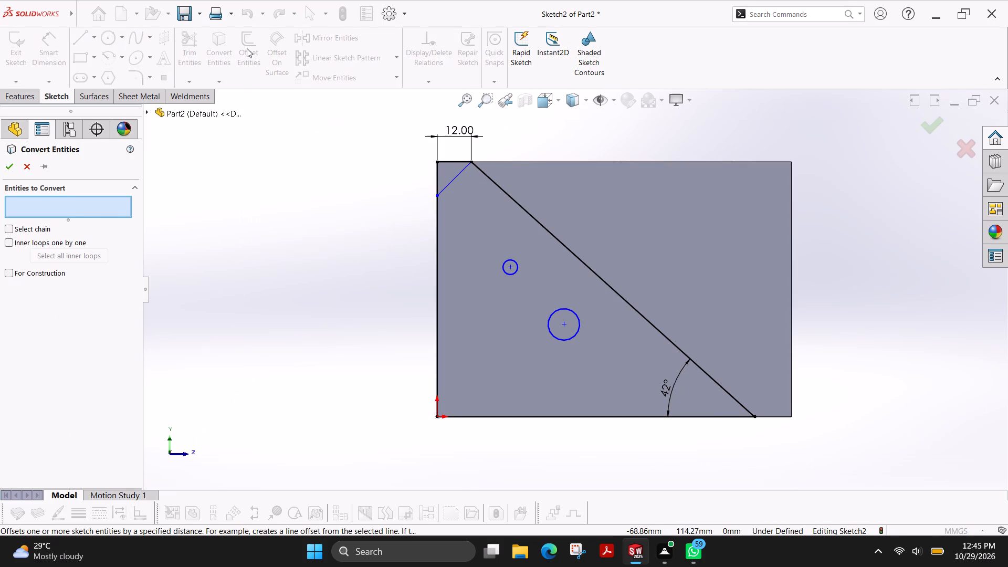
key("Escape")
Offset the 45° line by 15 mm toward the circles, with the direction reversed.
left_click(253, 57)
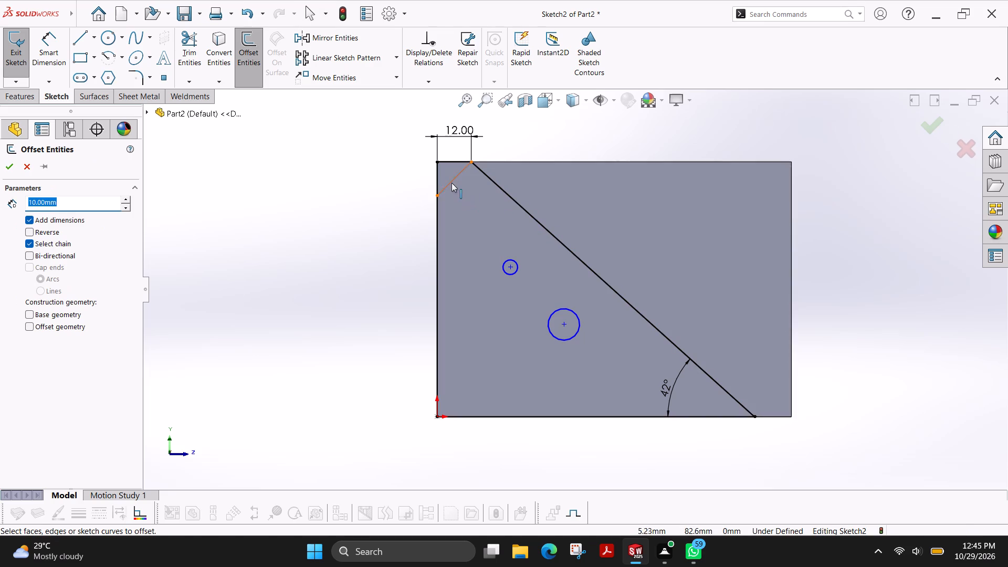
left_click(451, 183)
left_click(50, 228)
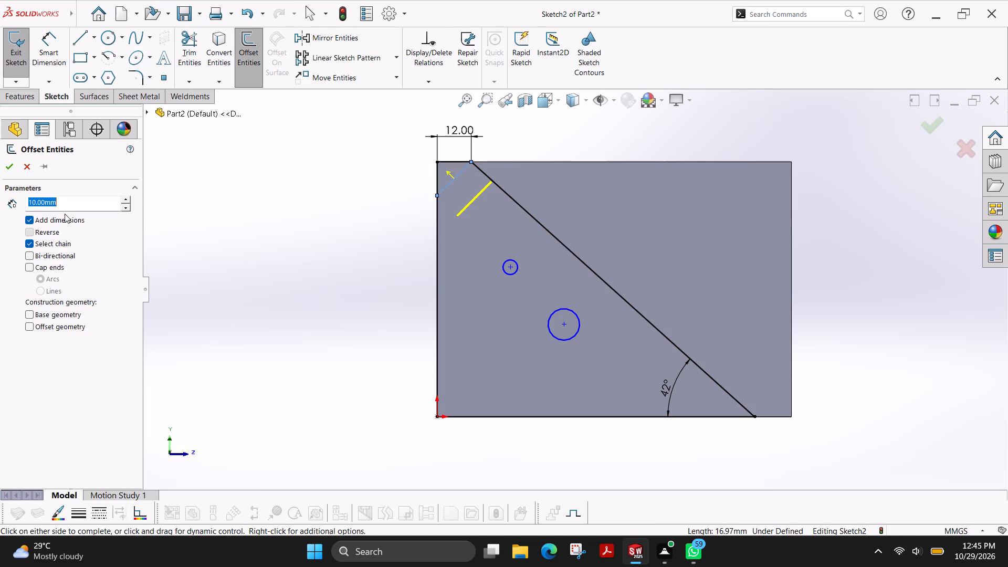
left_click(80, 201)
type("15")
key("Return")
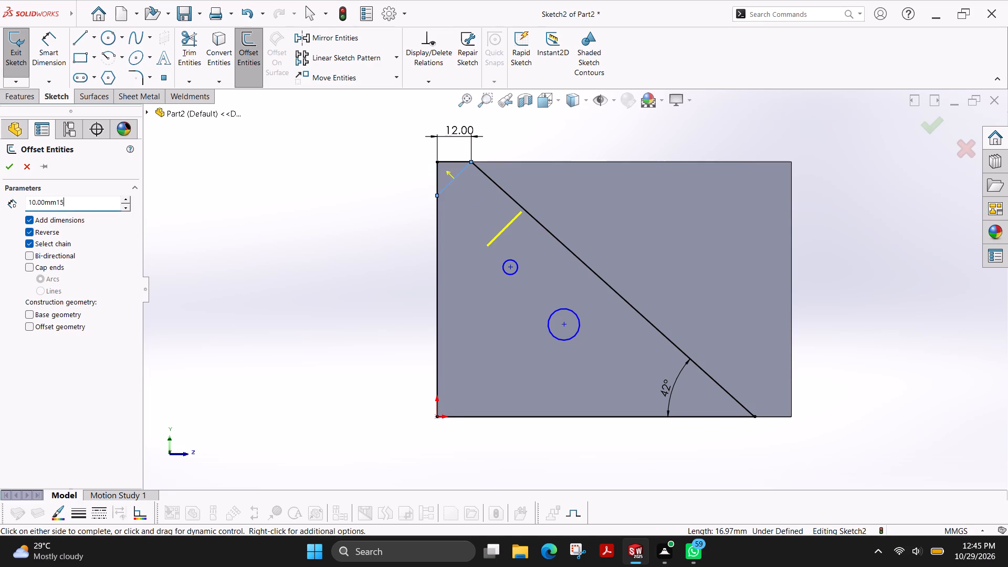
type("15")
key("Return")
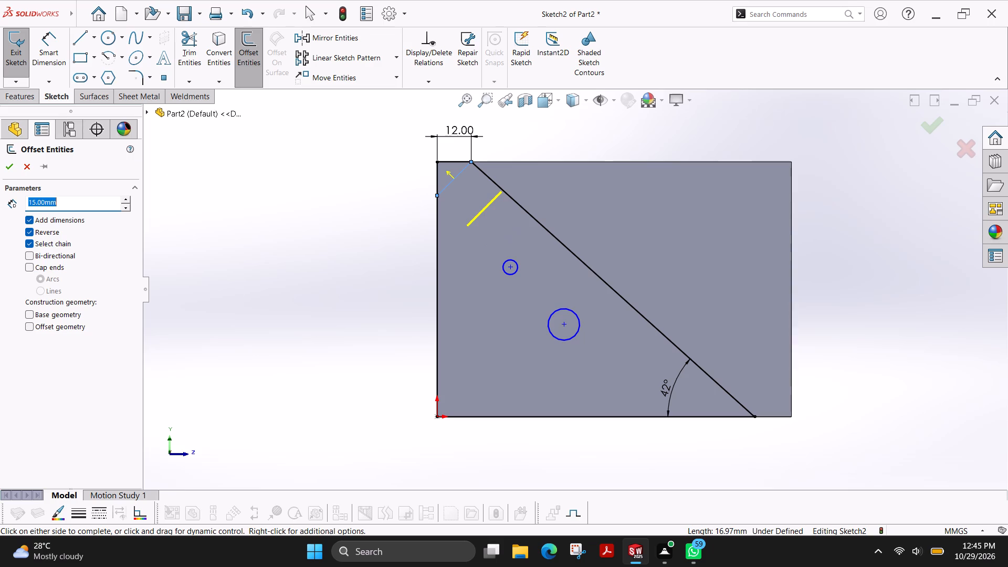
left_click(4, 162)
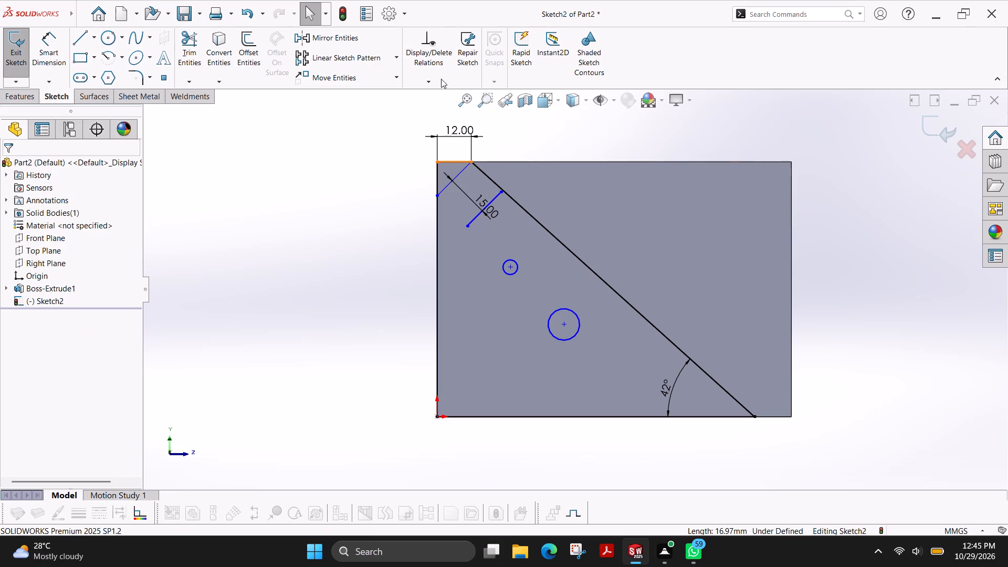
Extend the lower end of the offset line to the profile's vertical line with Extend Entities.
left_click(775, 12)
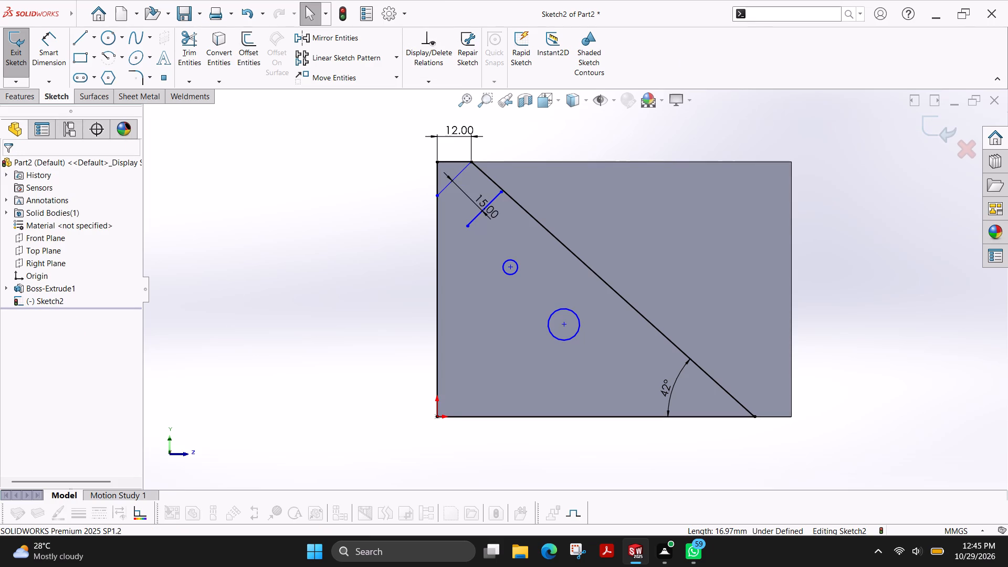
type("ex")
left_click(779, 107)
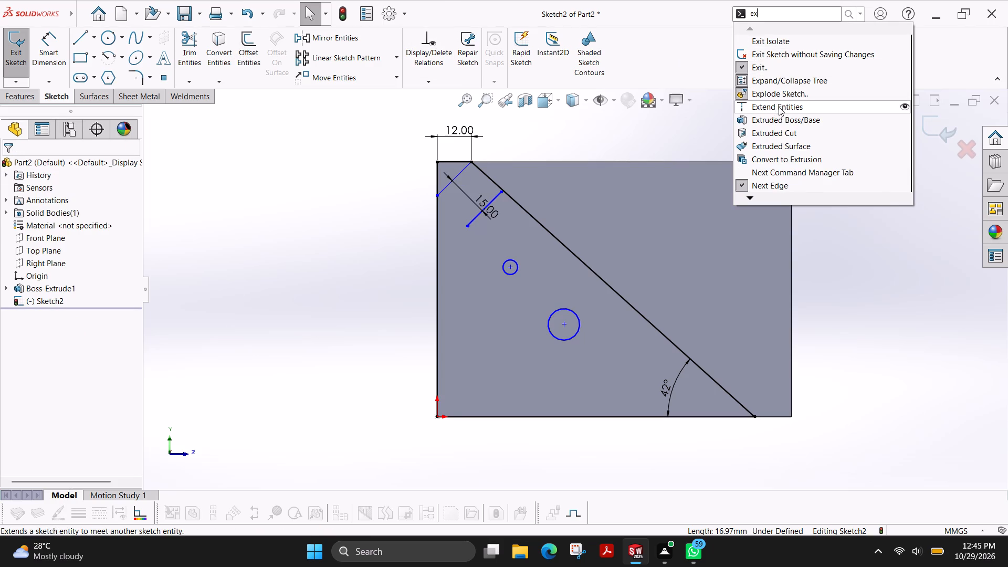
left_click(474, 219)
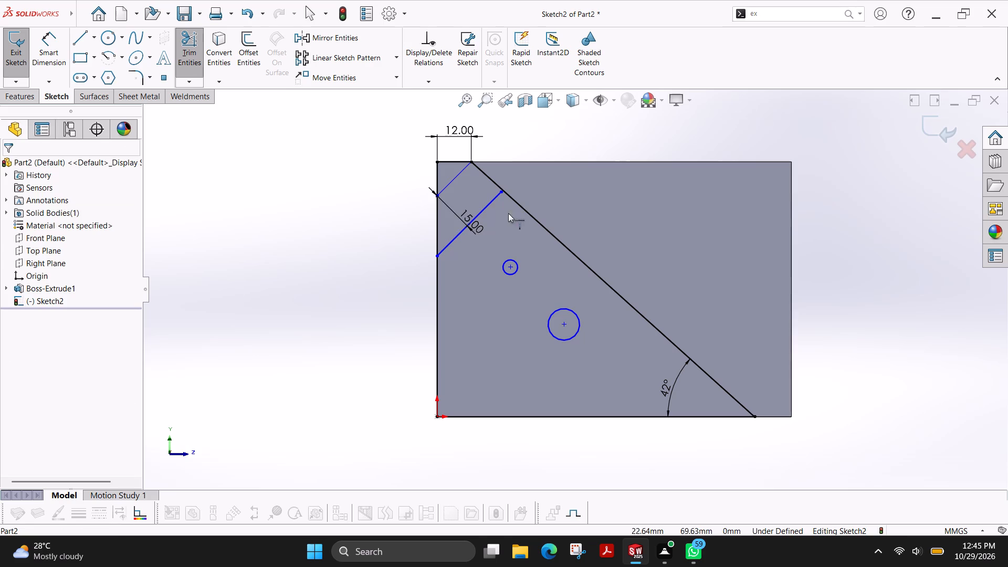
key("Escape")
Delete the original 45° line near the profile's top corner.
left_click(452, 180)
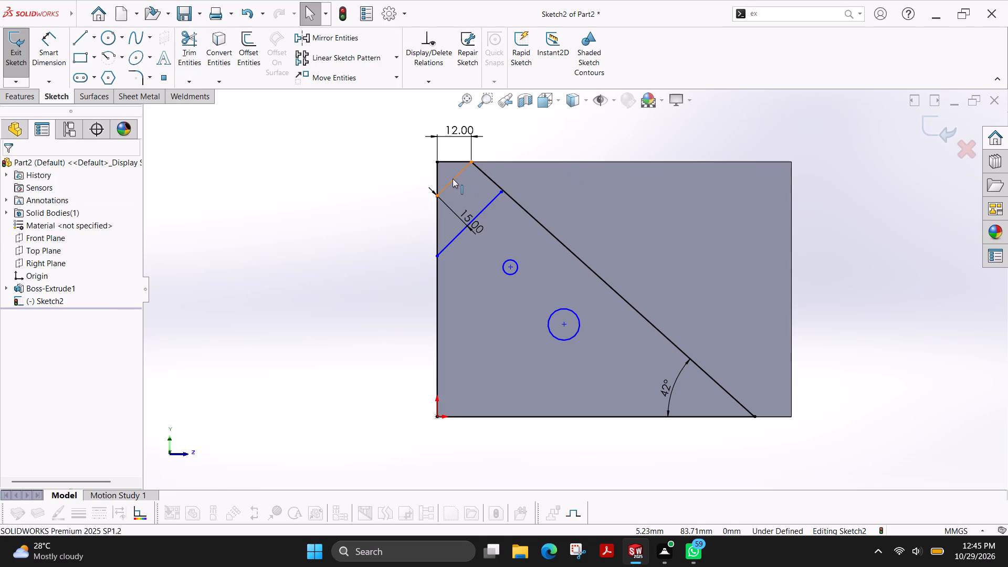
key("Delete")
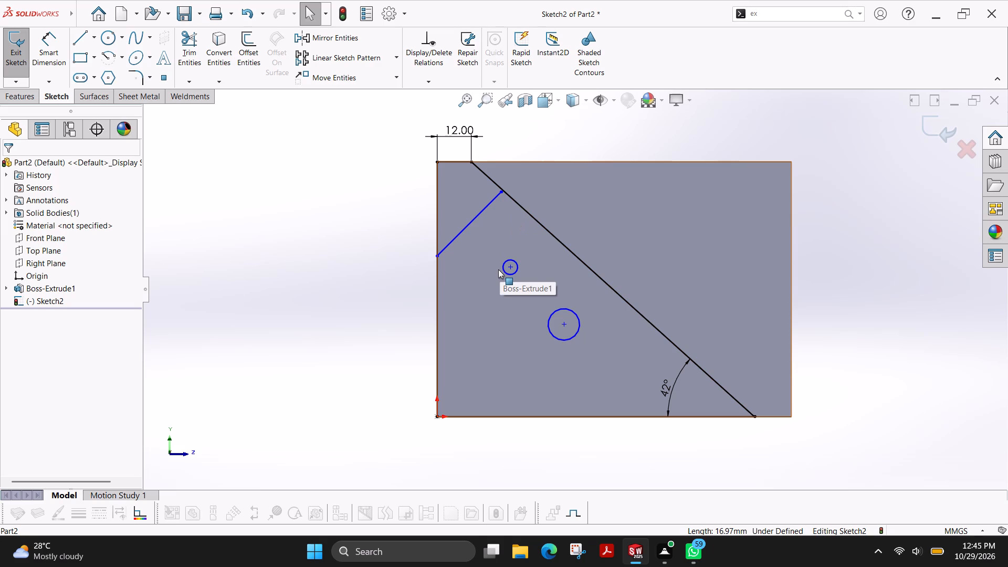
Dimension the upper circle's diameter as 12 mm.
left_click(49, 56)
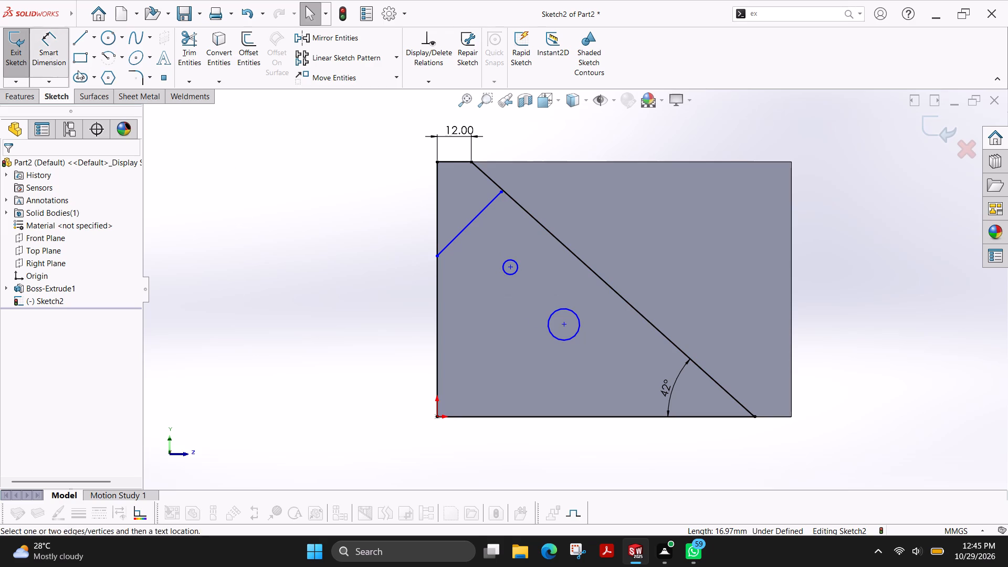
left_click(511, 274)
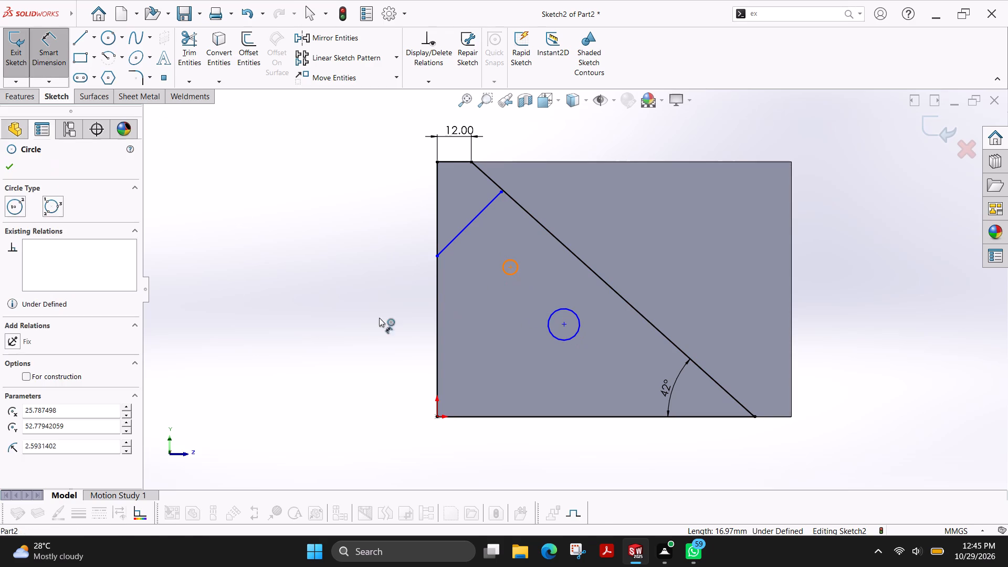
left_click(347, 325)
type("12")
key("Return")
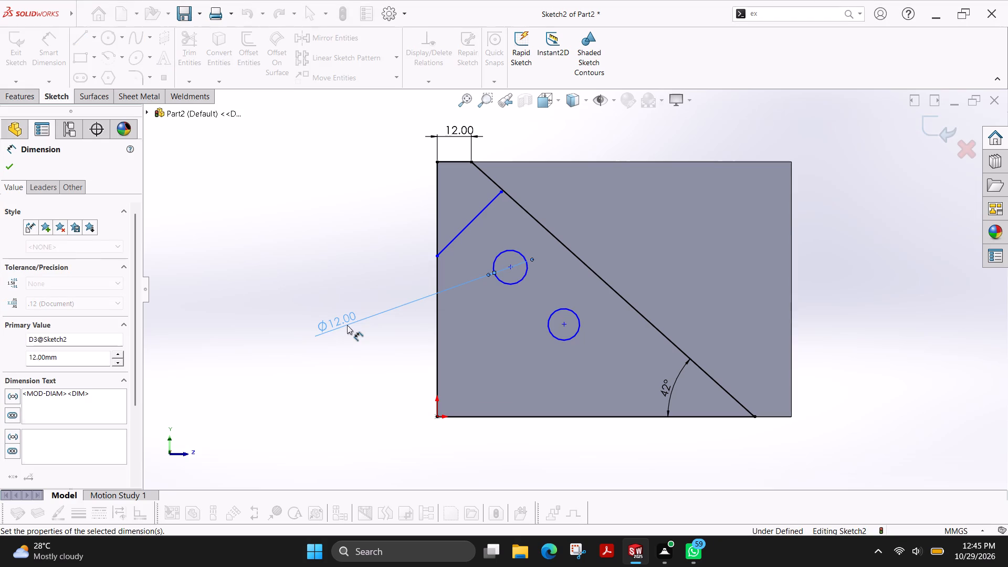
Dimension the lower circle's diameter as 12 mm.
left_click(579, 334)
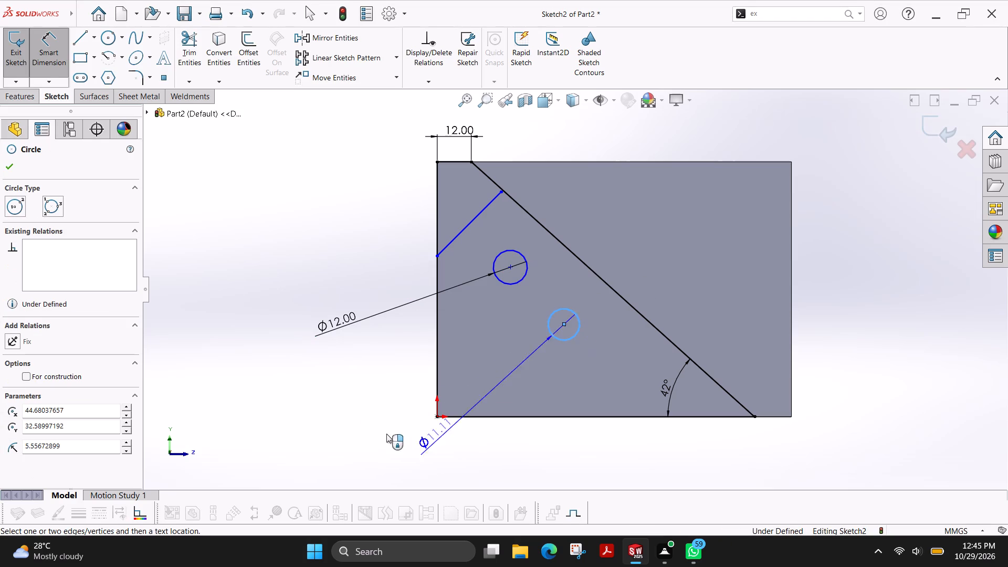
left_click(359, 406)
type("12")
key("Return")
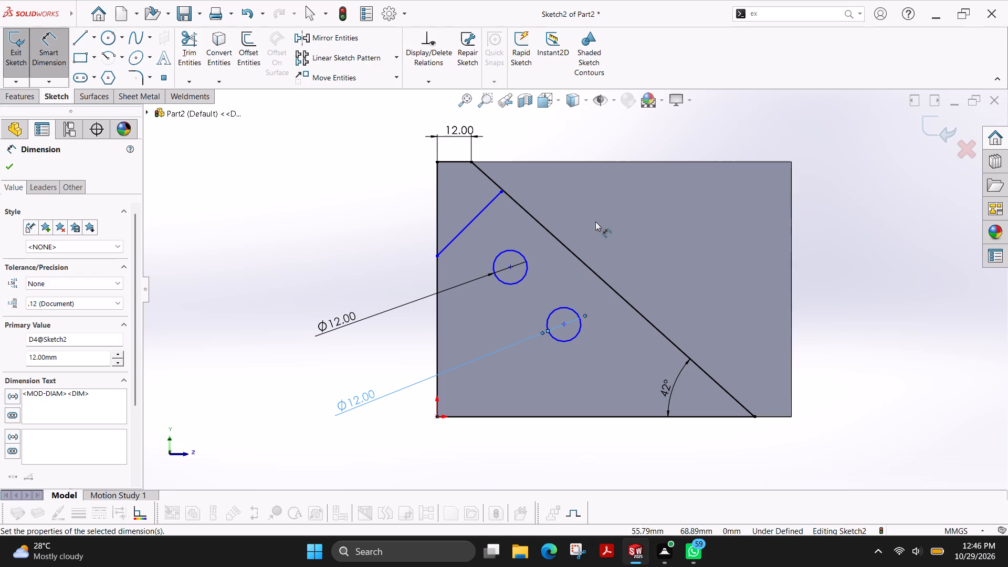
Undo the sketch edits back to the sloped profile with its 12 mm and 42° dimensions, removing both circles and the 45° line.
key("ctrl+z")
key("ctrl+z")
key("ctrl+z")
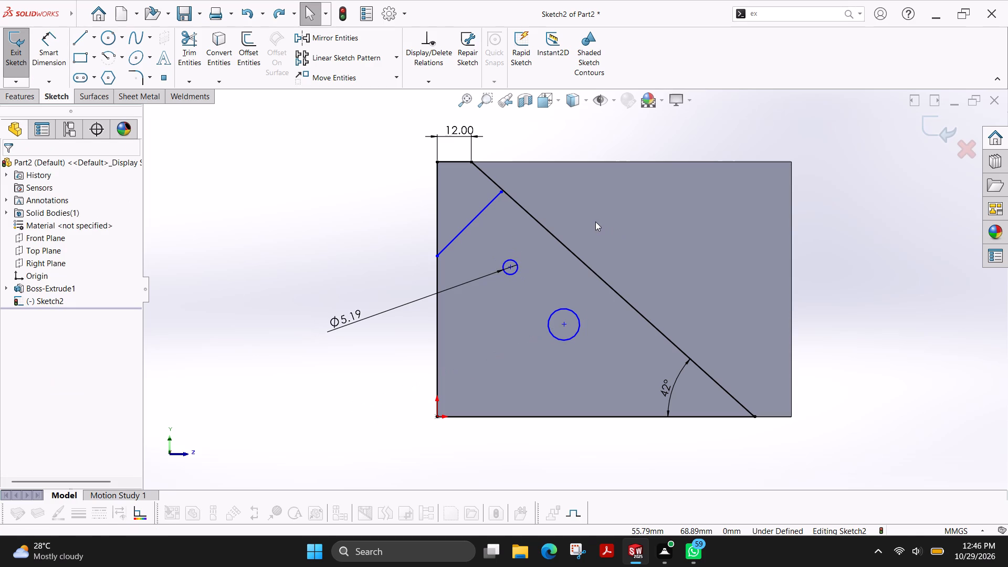
key("ctrl+z")
key("ctrl+z")
key("ctrl+z")
key("ctrl+z")
key("ctrl+z")
key("ctrl+z")
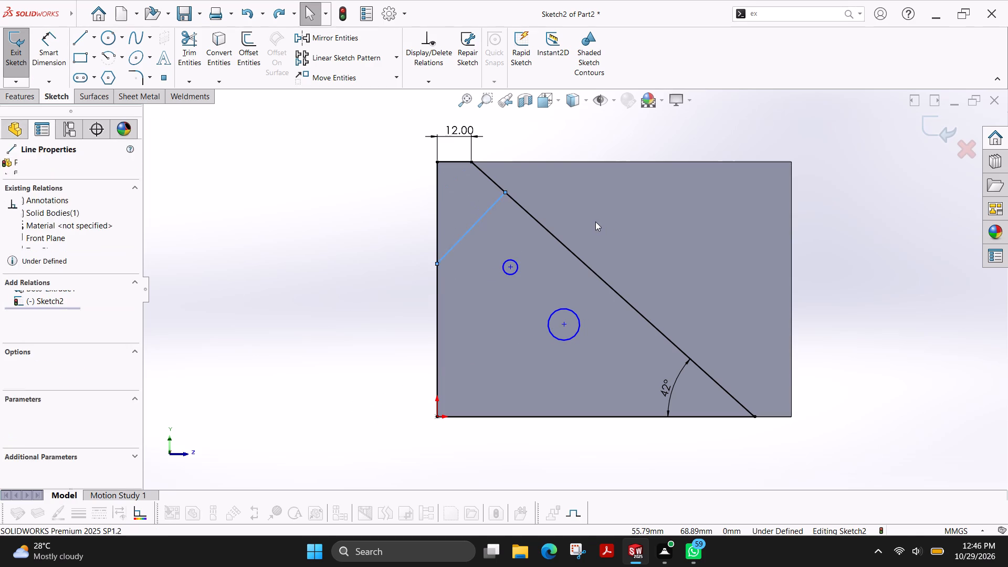
key("ctrl+z")
key("ctrl+z")
key("ctrl+z")
key("ctrl+z")
key("ctrl+z")
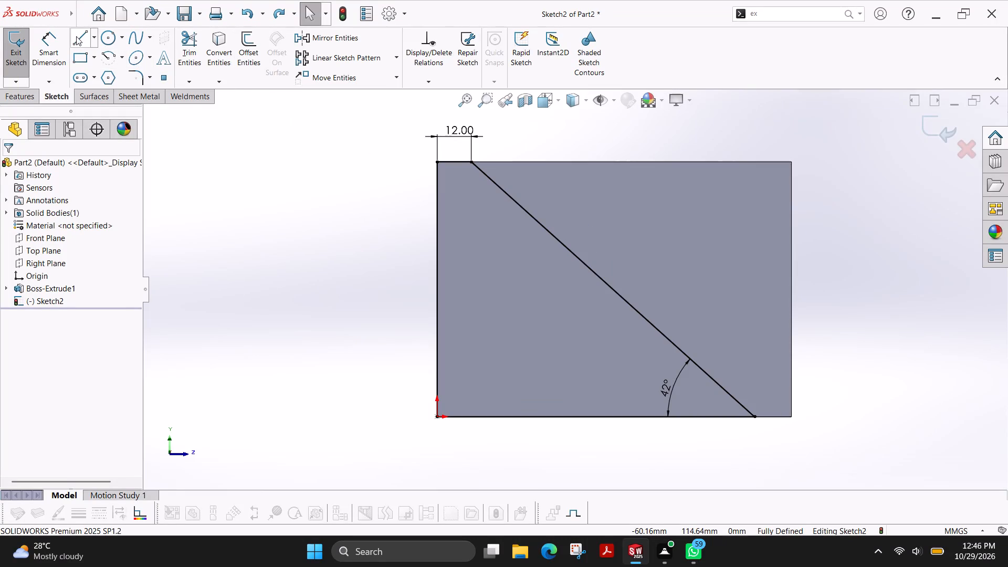
Sketch a corner rectangle covering the whole side face, from its upper corner above the origin to the diagonally opposite lower corner.
left_click(82, 55)
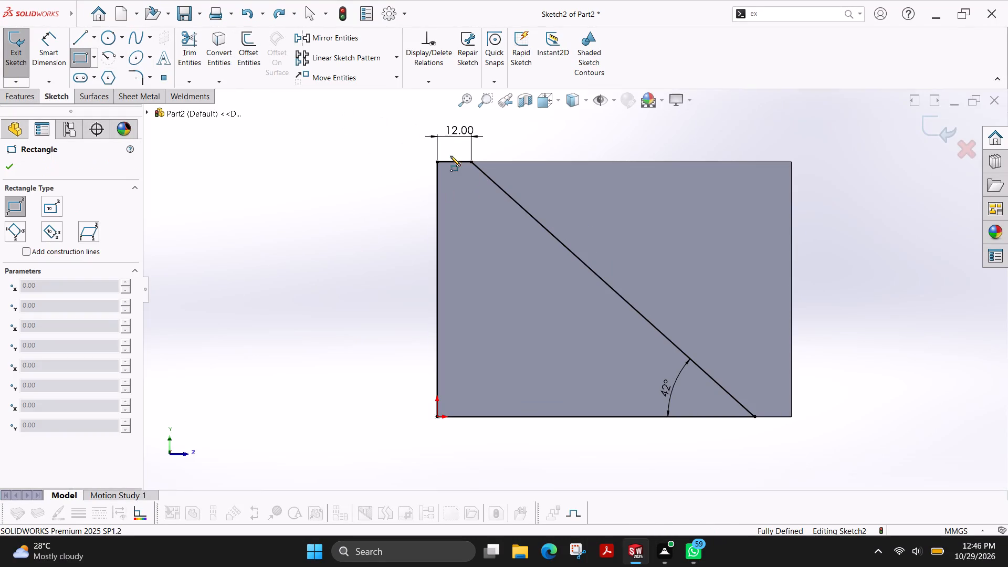
left_click(436, 163)
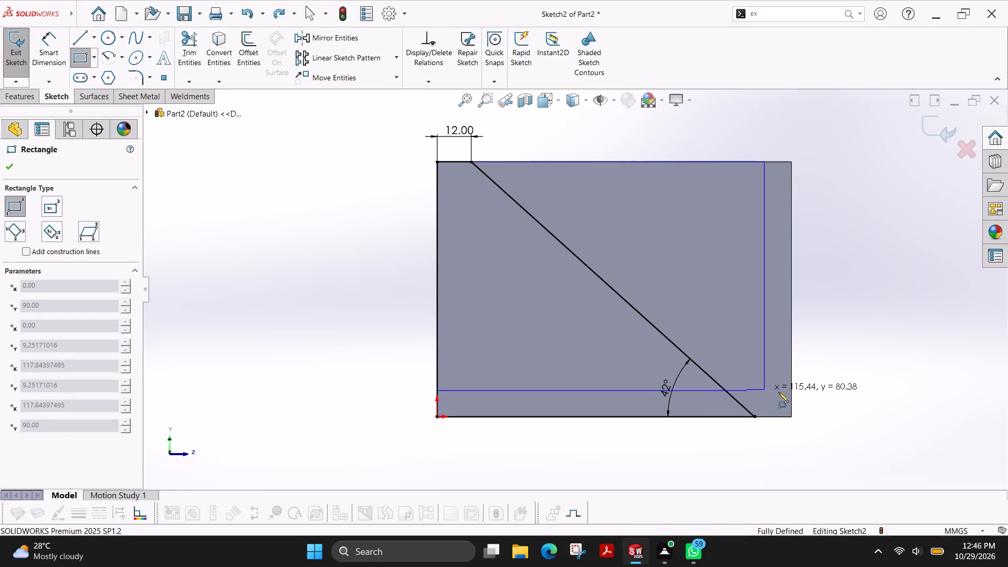
left_click(792, 417)
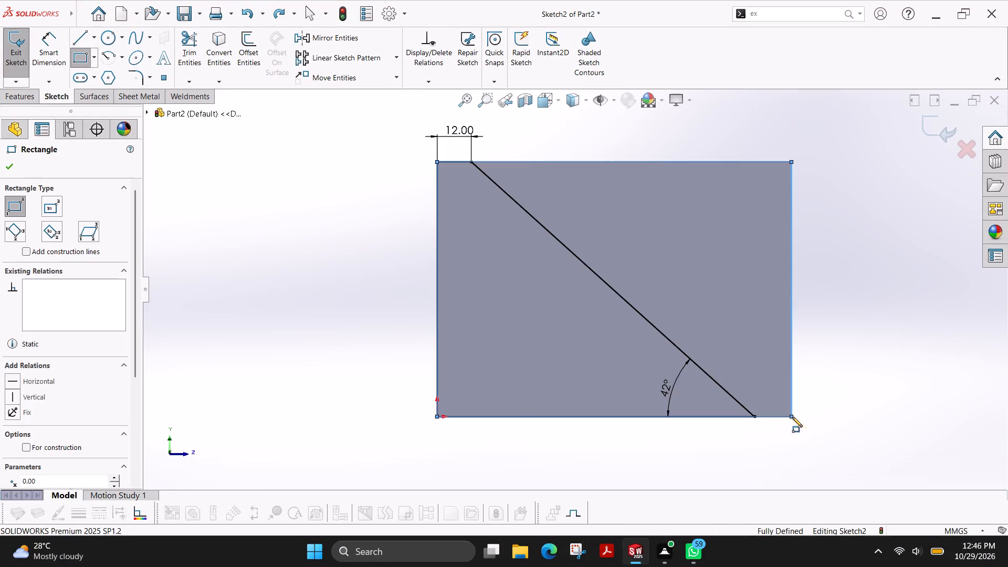
Power-trim the 12 mm top segment, the long bottom segment and the vertical line at the origin, leaving the outline beyond the slope.
left_click(183, 39)
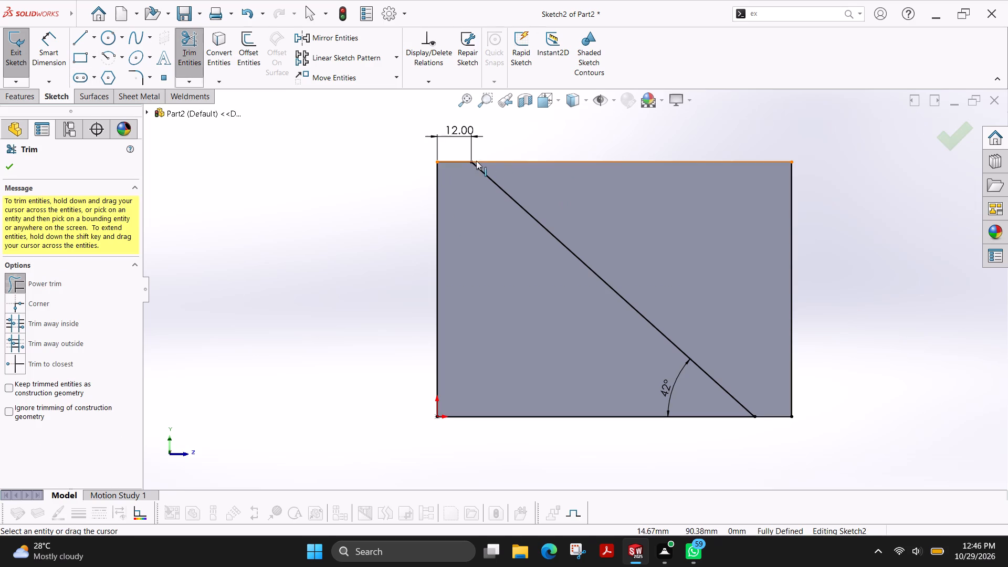
left_click_drag(453, 148, 455, 179)
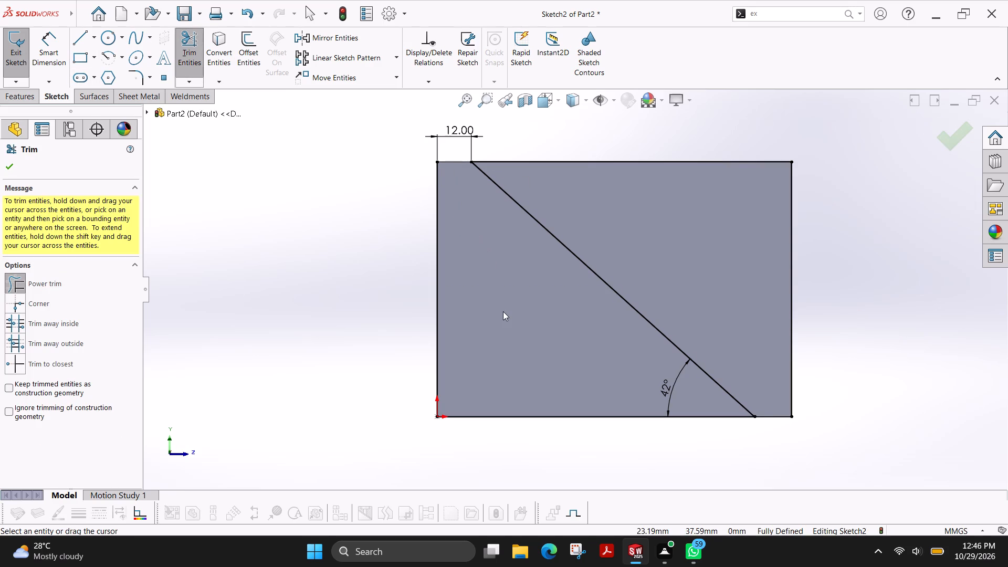
left_click_drag(686, 402, 703, 439)
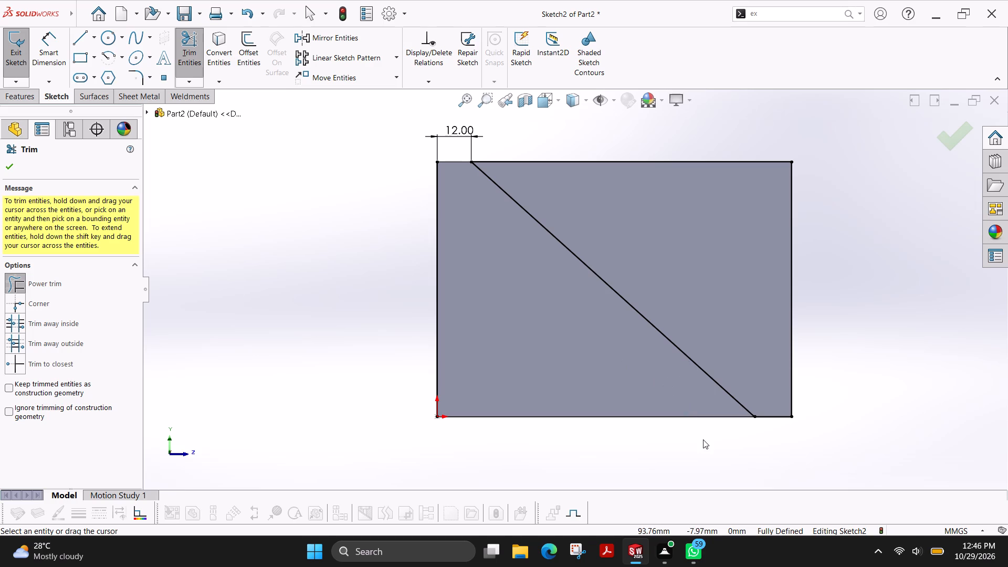
left_click_drag(505, 316, 298, 304)
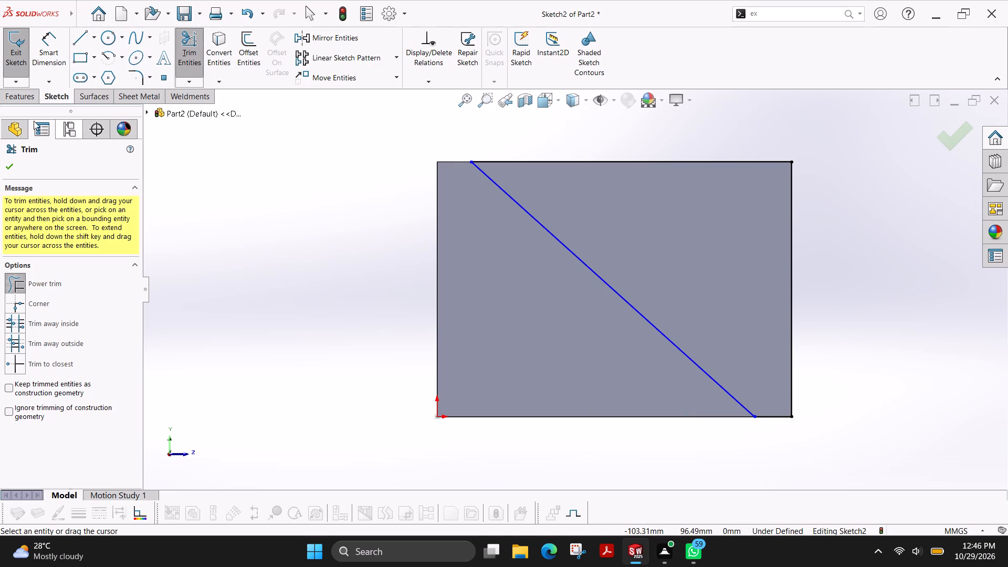
Cut-extrude the region beyond the sloped line to a blind depth of 36 mm.
left_click(25, 100)
left_click(186, 45)
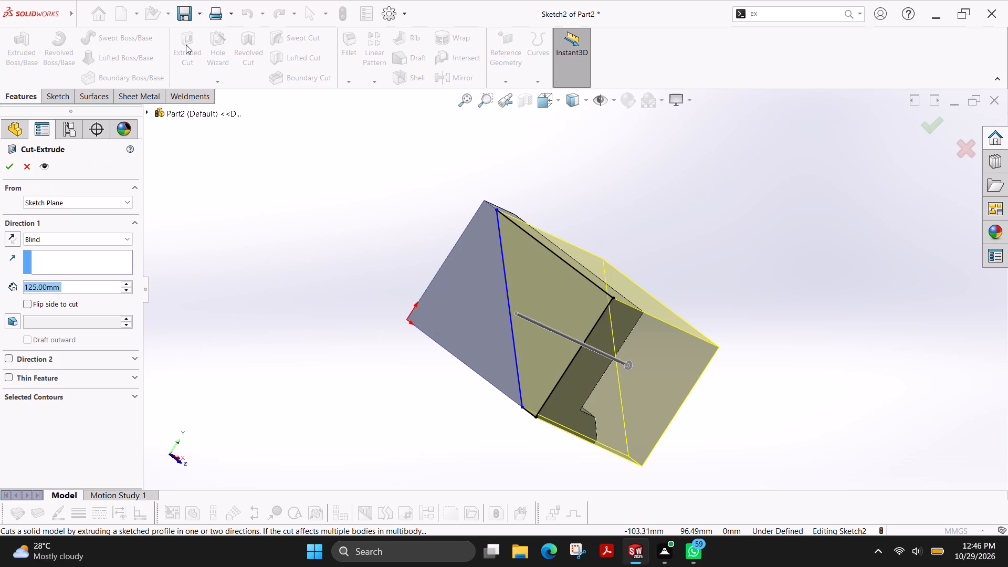
type("36")
key("Return")
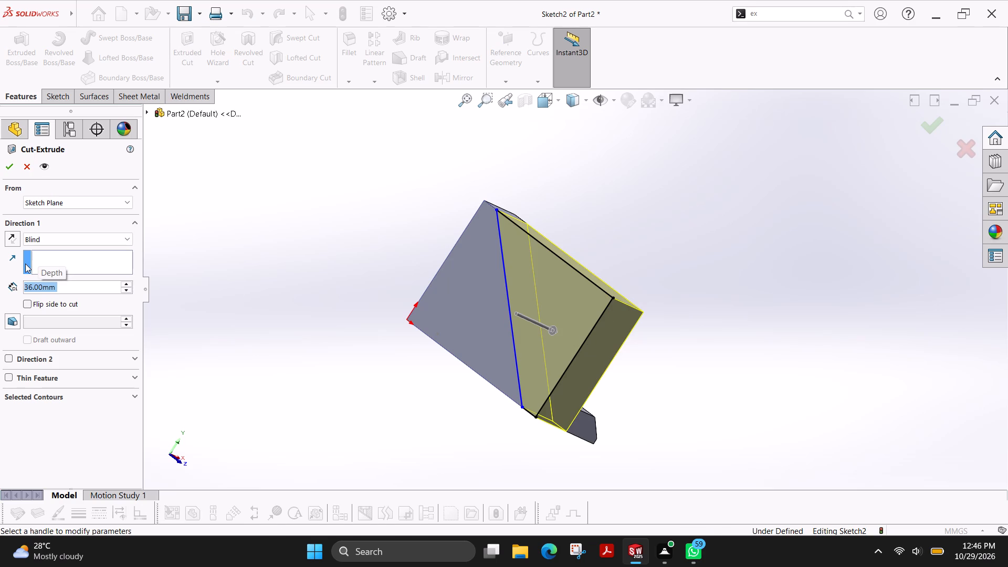
left_click(8, 170)
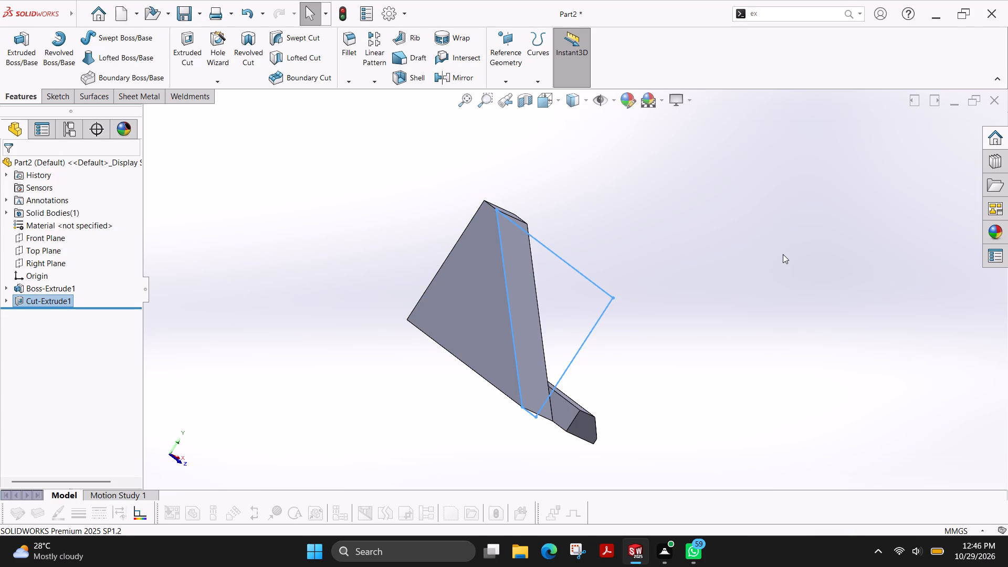
key("Escape")
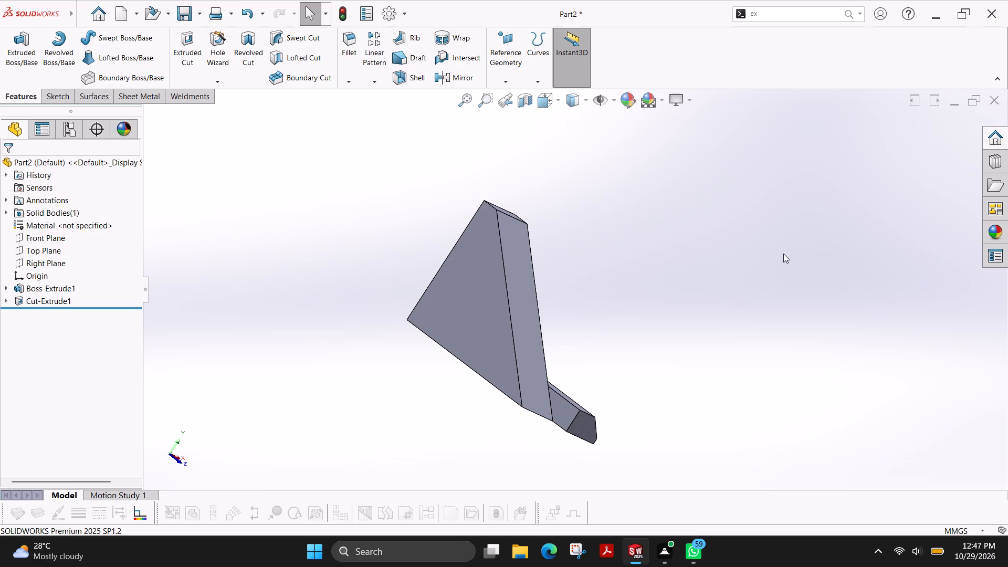
In a new sketch on the sloped plate's side face, draw a 45° line about 17 mm long from the slope's top corner to the vertical edge.
left_click(486, 308)
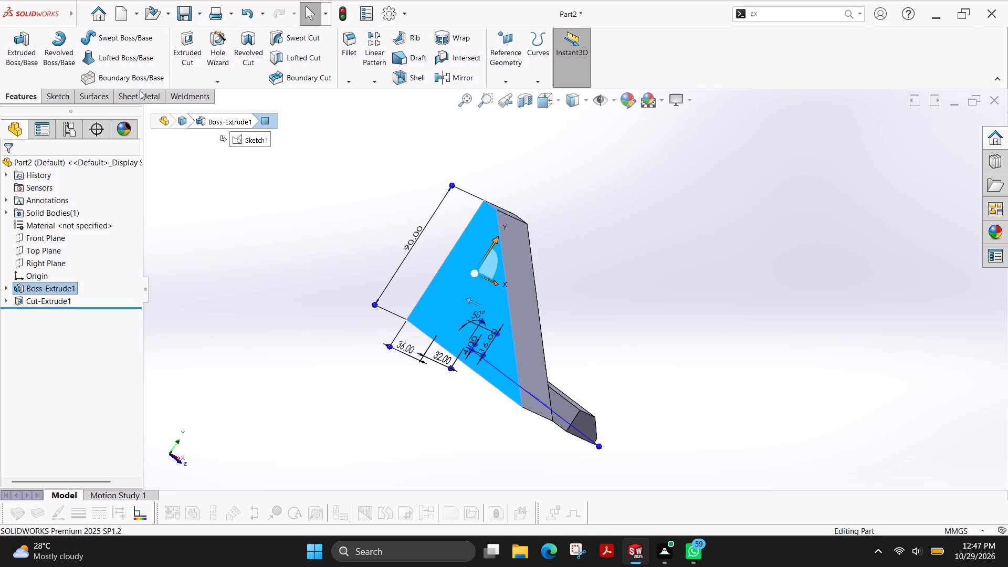
left_click(55, 101)
left_click(15, 57)
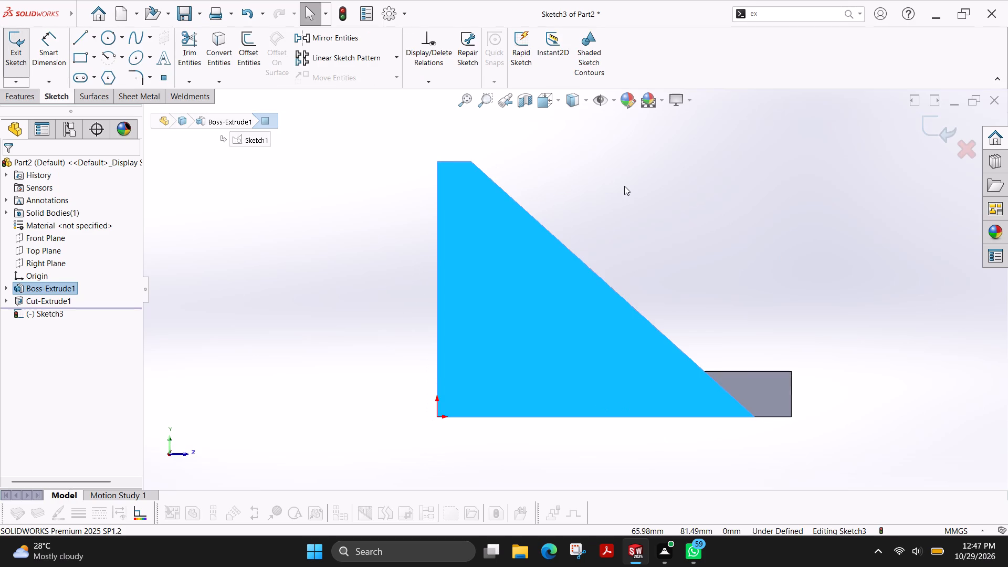
key("Escape")
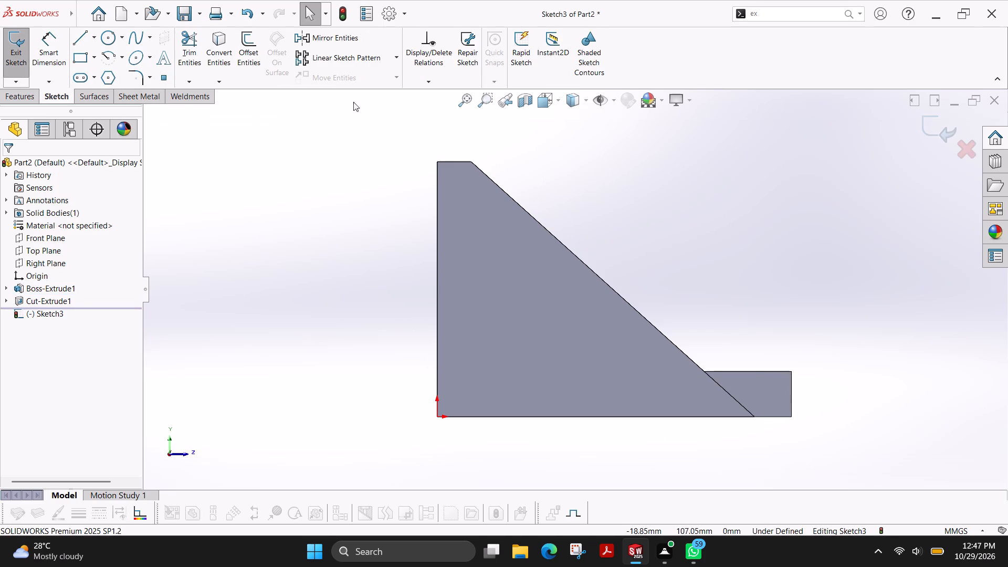
left_click(86, 34)
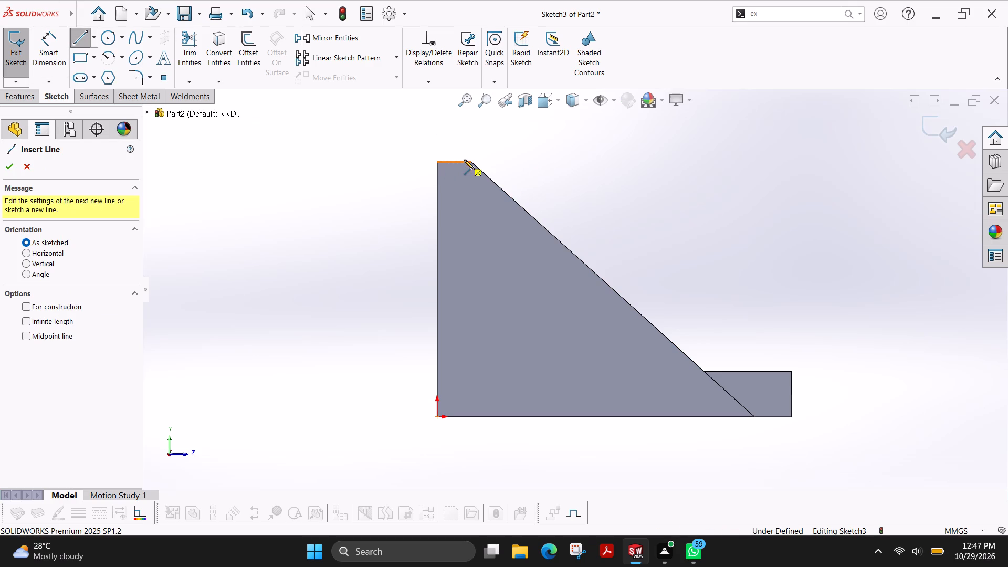
left_click(471, 163)
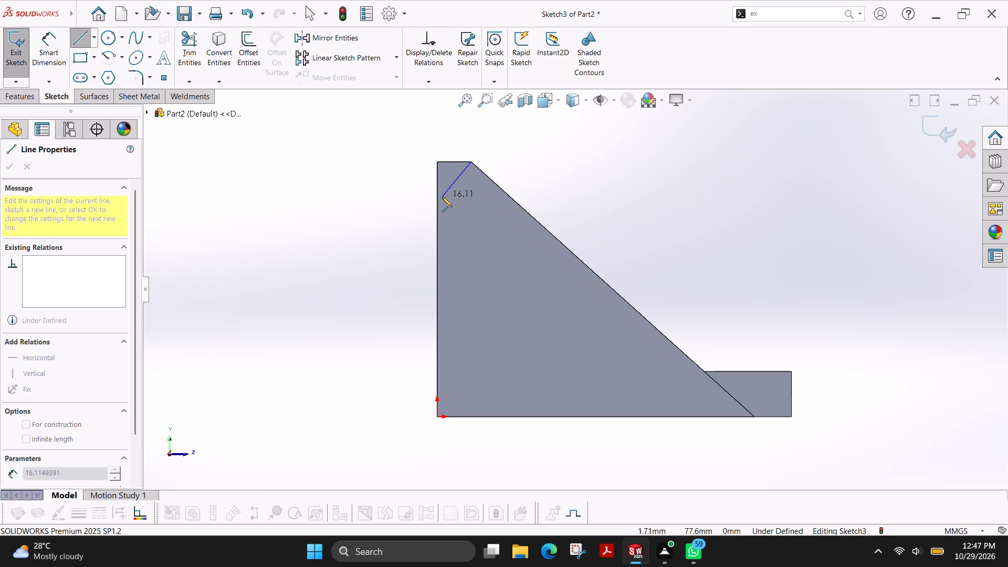
left_click(437, 197)
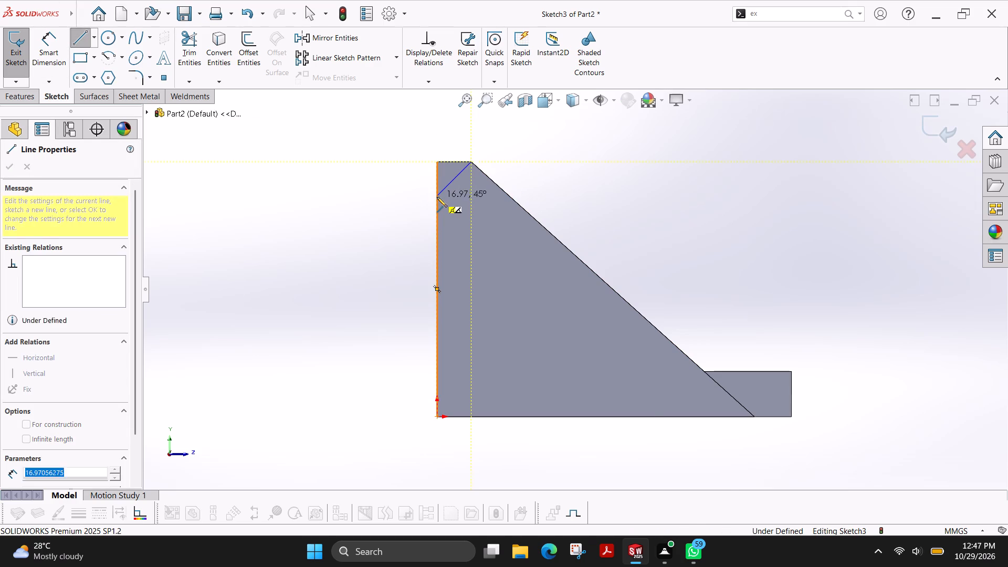
key("Escape")
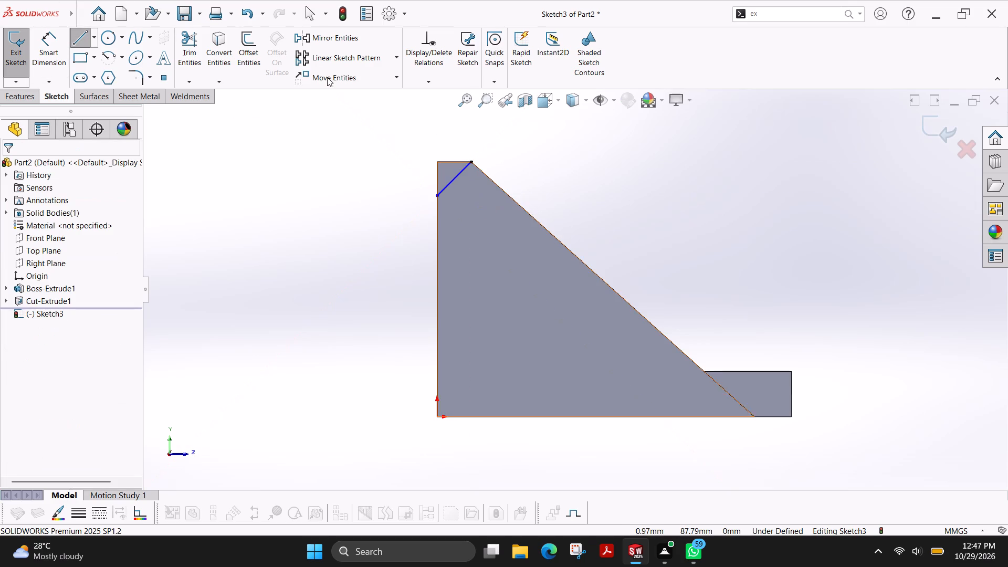
Offset the 45° line by 15 mm down into the face, with the direction reversed.
left_click(245, 45)
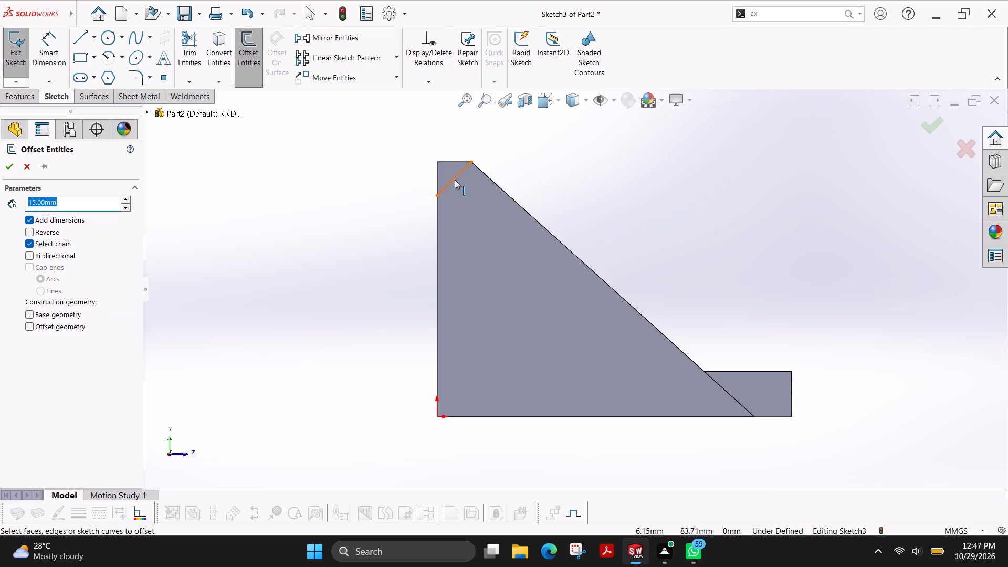
left_click(455, 180)
left_click(50, 234)
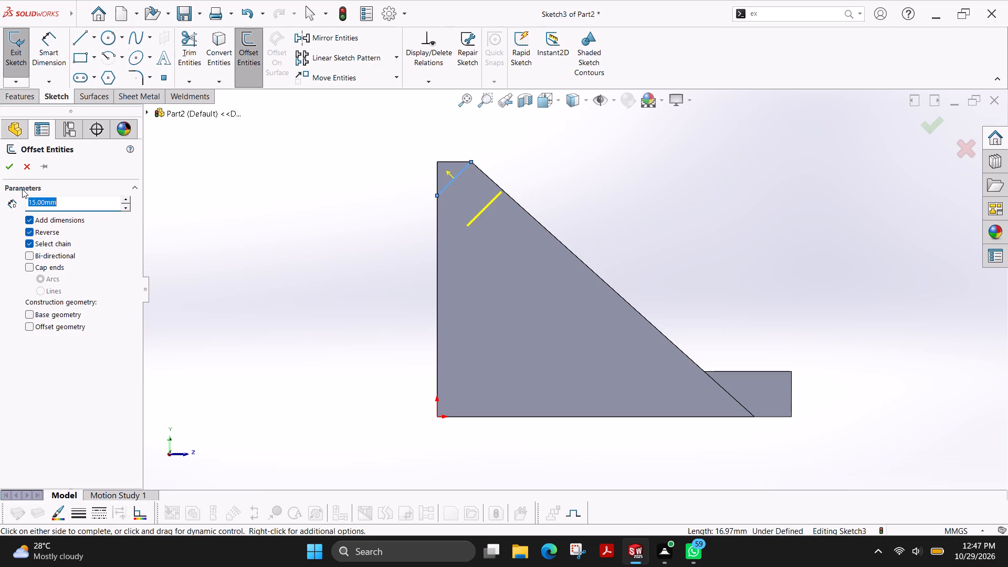
left_click(13, 171)
key("Escape")
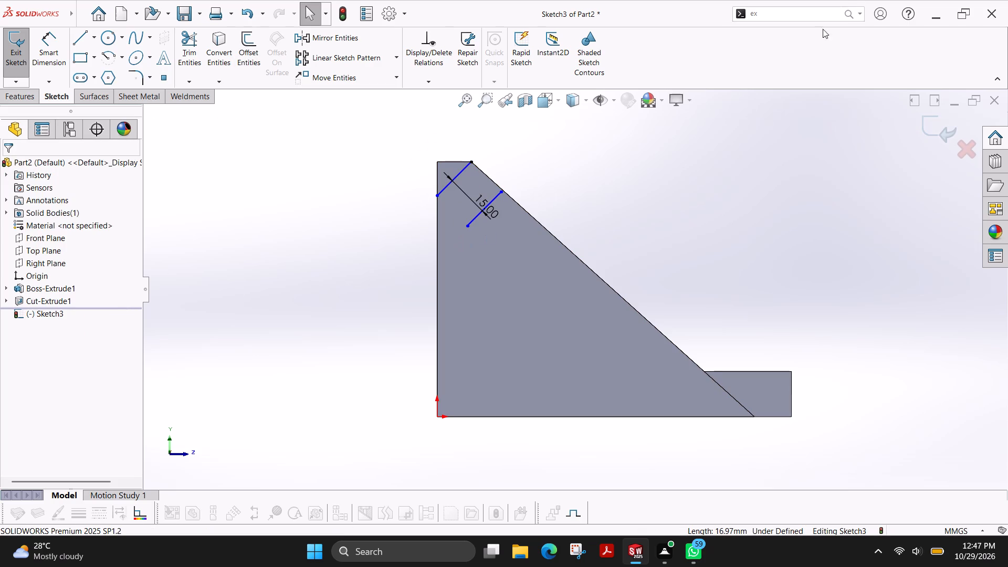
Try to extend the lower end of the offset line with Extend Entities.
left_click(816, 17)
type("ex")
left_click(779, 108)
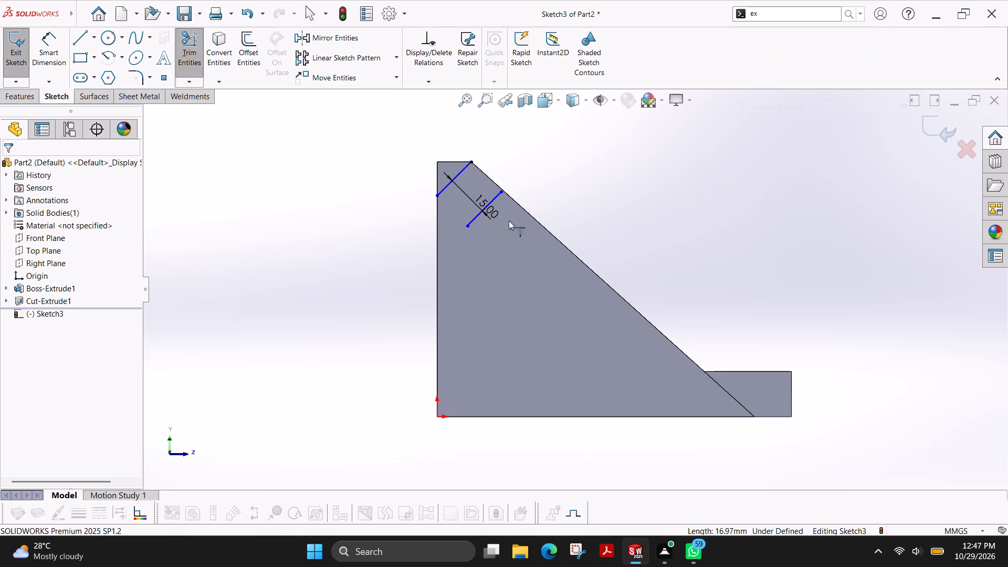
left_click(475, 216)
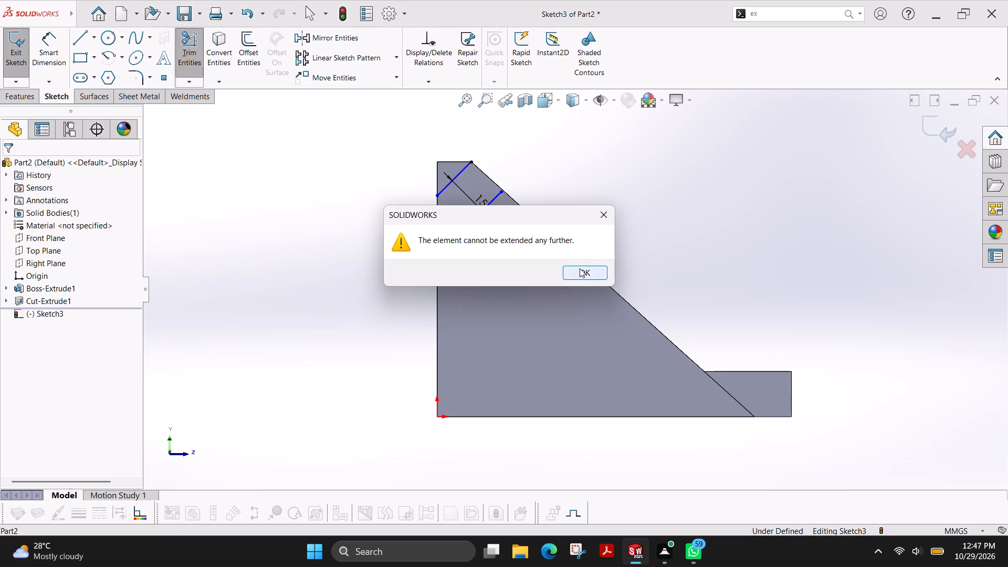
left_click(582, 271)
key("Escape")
Delete the 15 mm offset dimension and the original 45° line at the top corner.
left_click(469, 198)
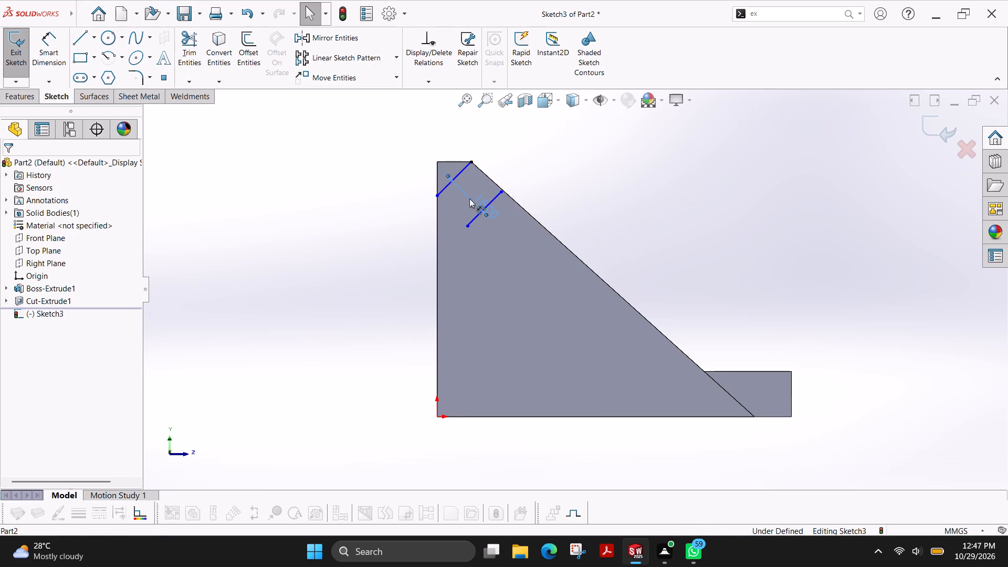
key("Delete")
left_click(452, 180)
key("Delete")
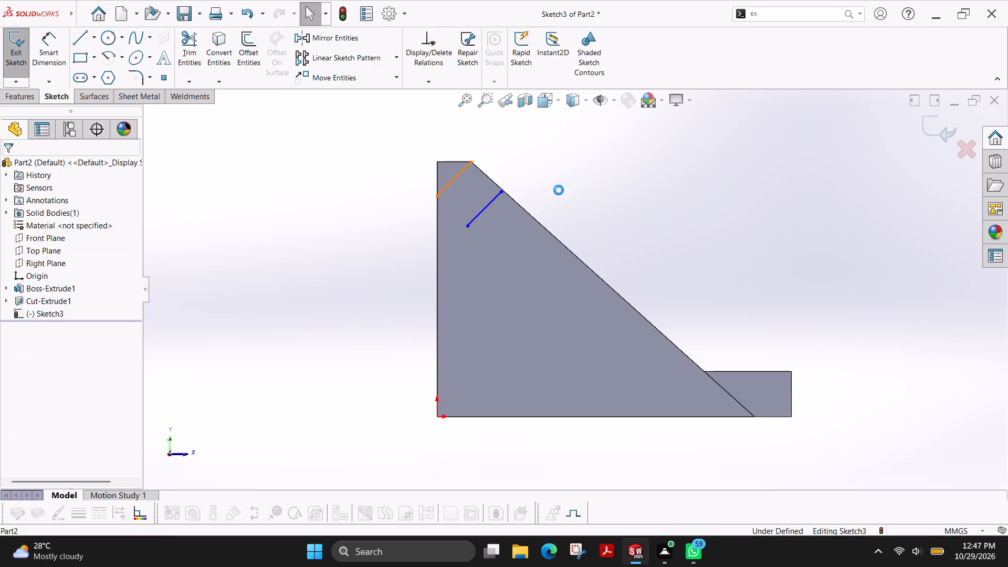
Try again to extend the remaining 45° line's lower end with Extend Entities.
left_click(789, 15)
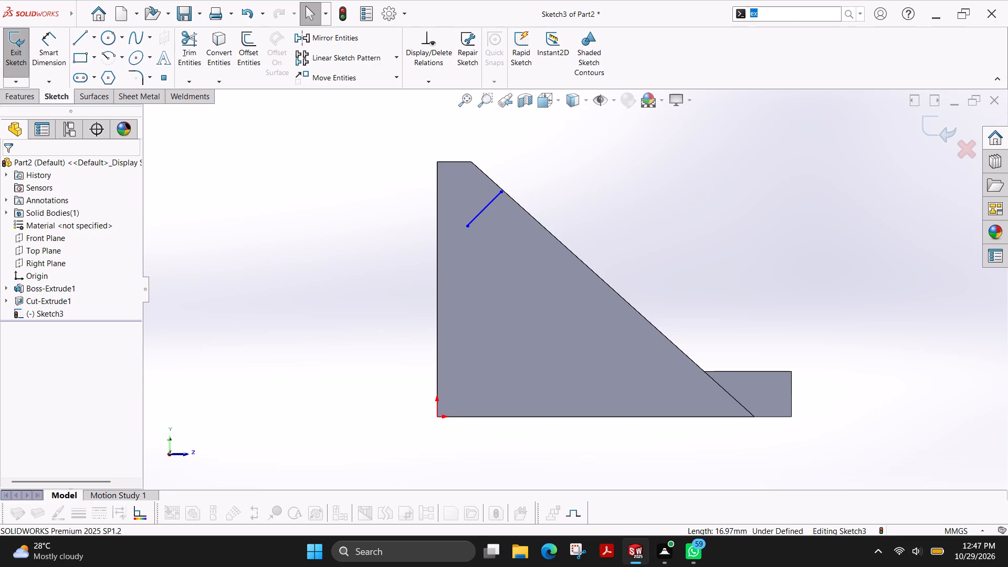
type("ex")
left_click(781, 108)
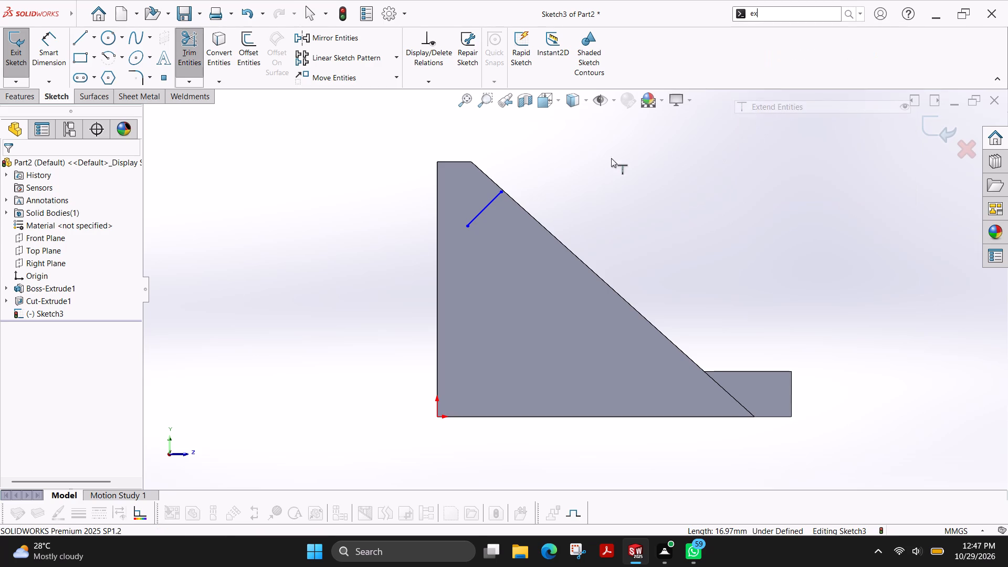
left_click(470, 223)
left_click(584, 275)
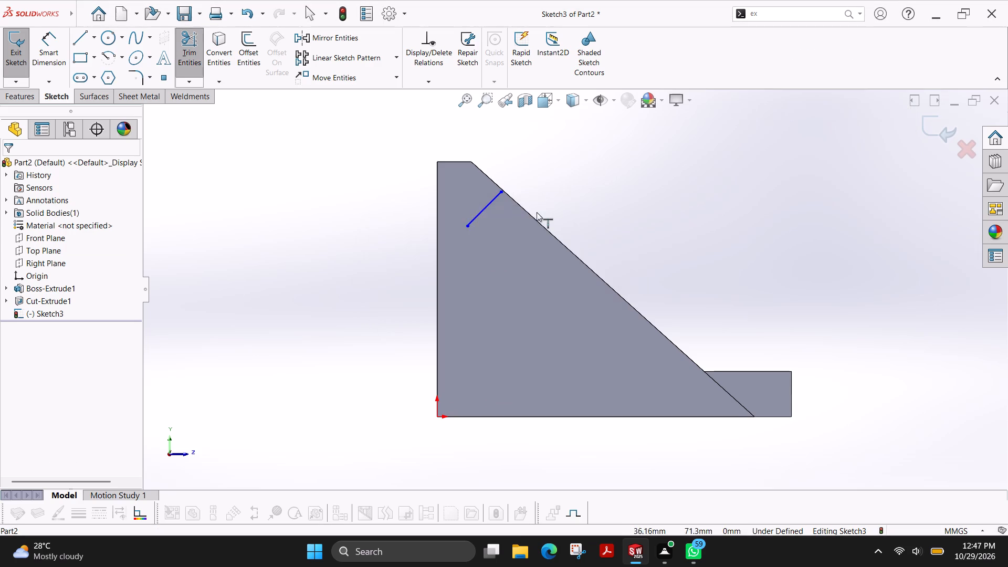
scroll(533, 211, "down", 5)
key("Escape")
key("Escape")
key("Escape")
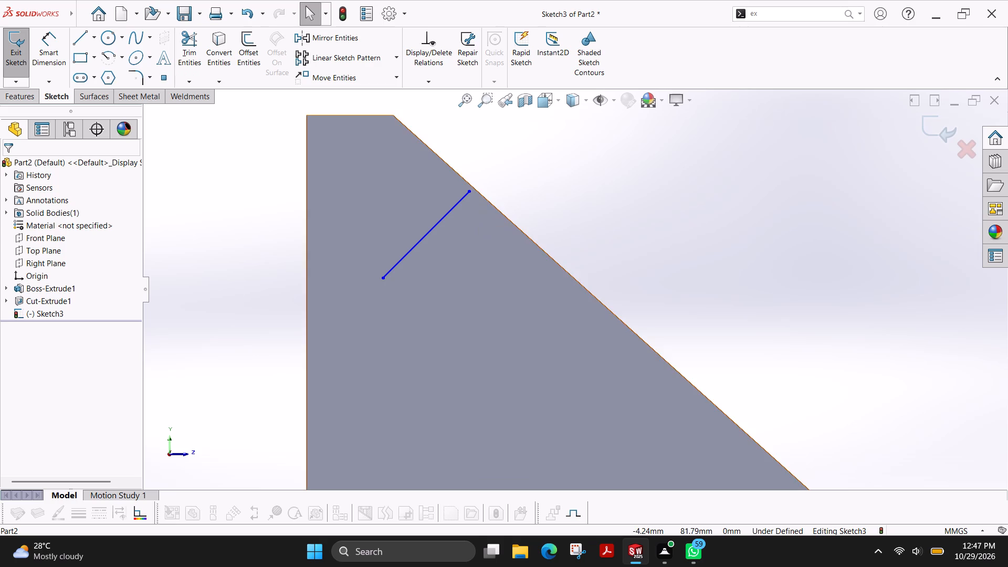
Extend the 45° line with collinear lines past the face's vertical edge and back across the sloped edge, about 44.8 mm long overall.
left_click(83, 38)
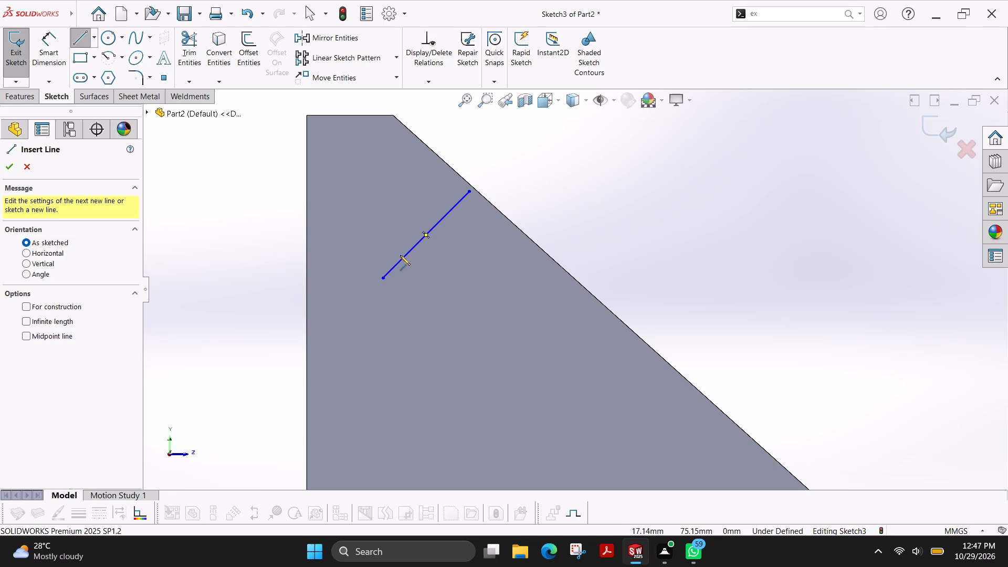
left_click(382, 277)
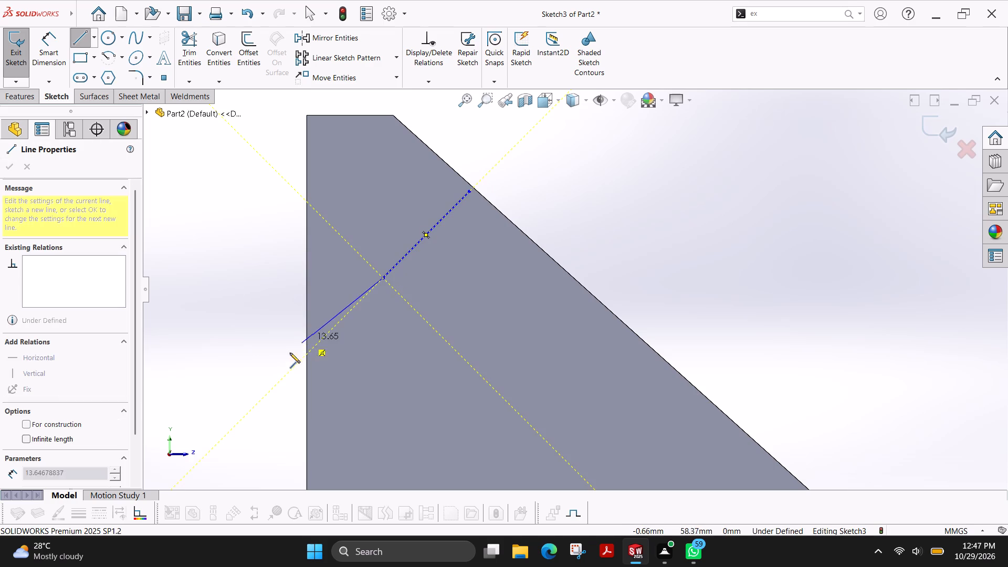
left_click(266, 395)
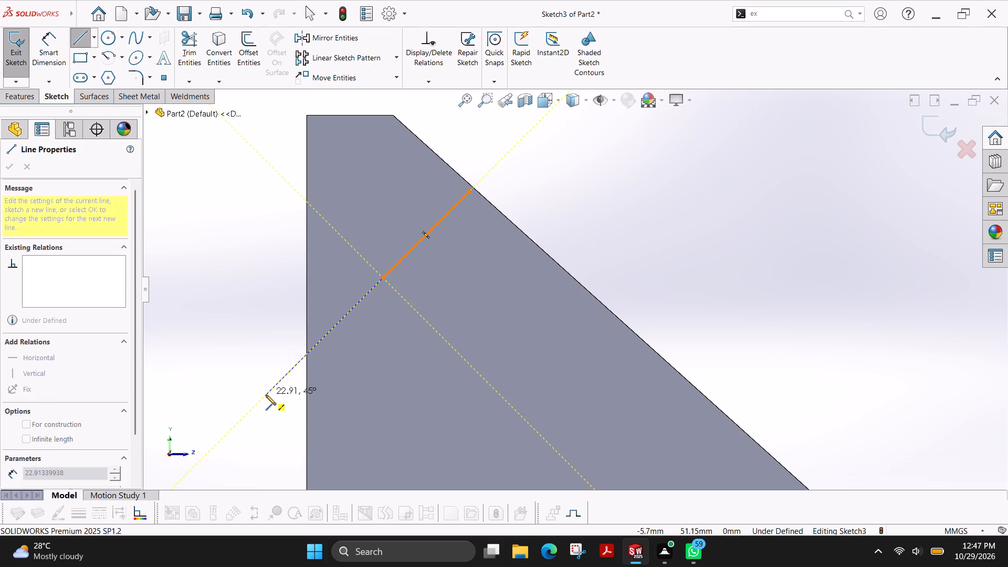
left_click(497, 168)
key("Escape")
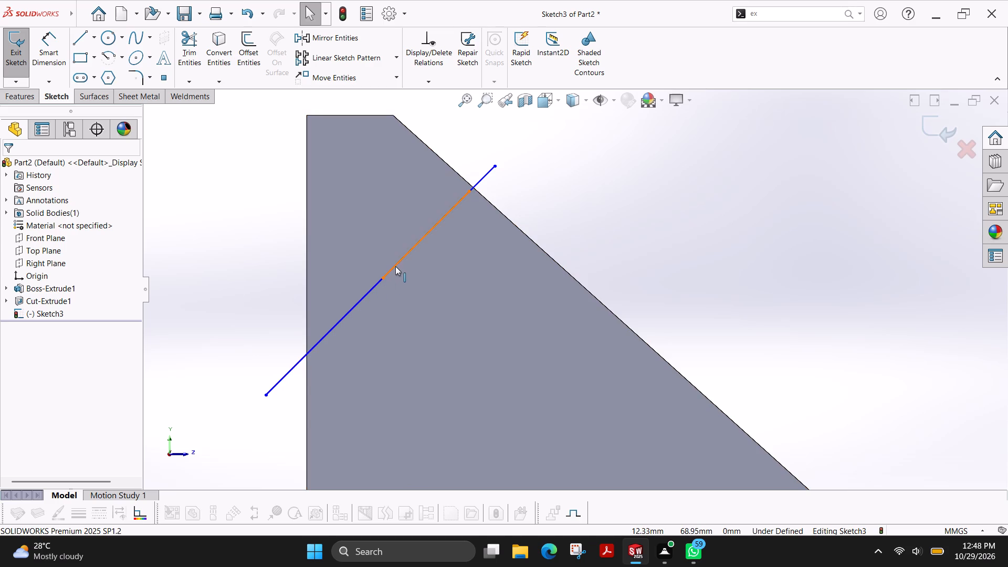
Delete the original short 45° line segment underneath the new longer line.
left_click(394, 266)
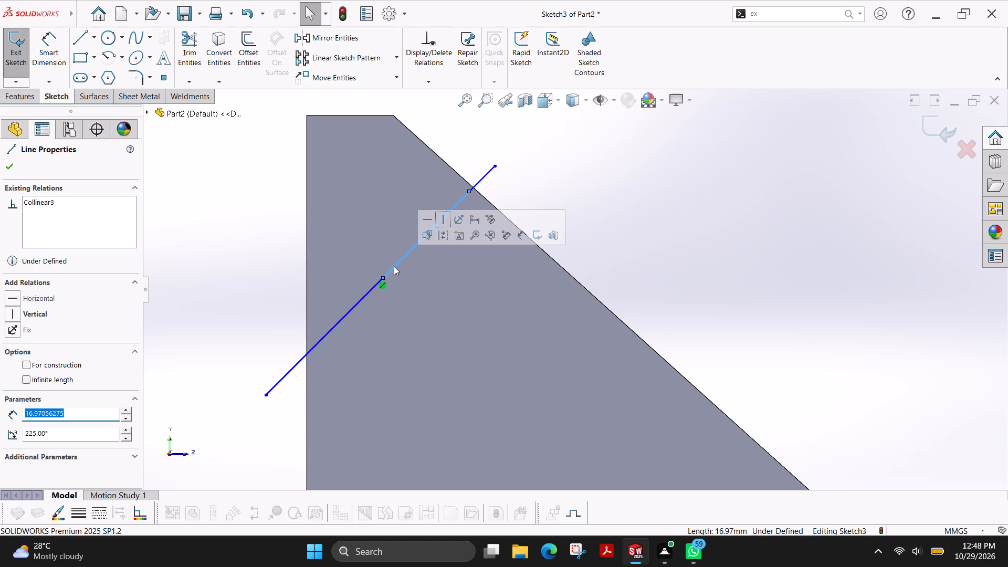
key("Delete")
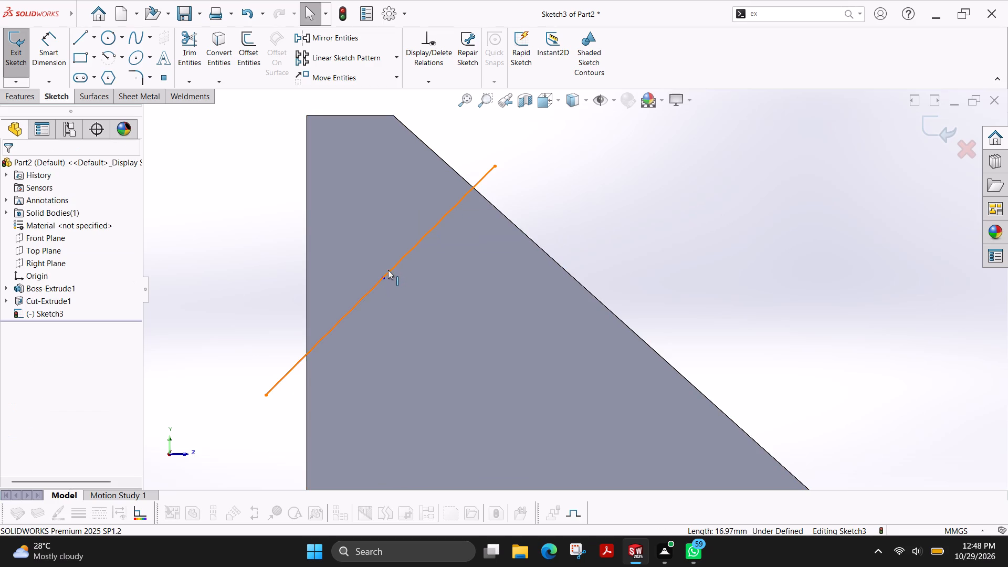
Close the profile around the top corner with three lines joining the 45° line's lower and upper ends outside the face.
scroll(612, 234, "up", 1)
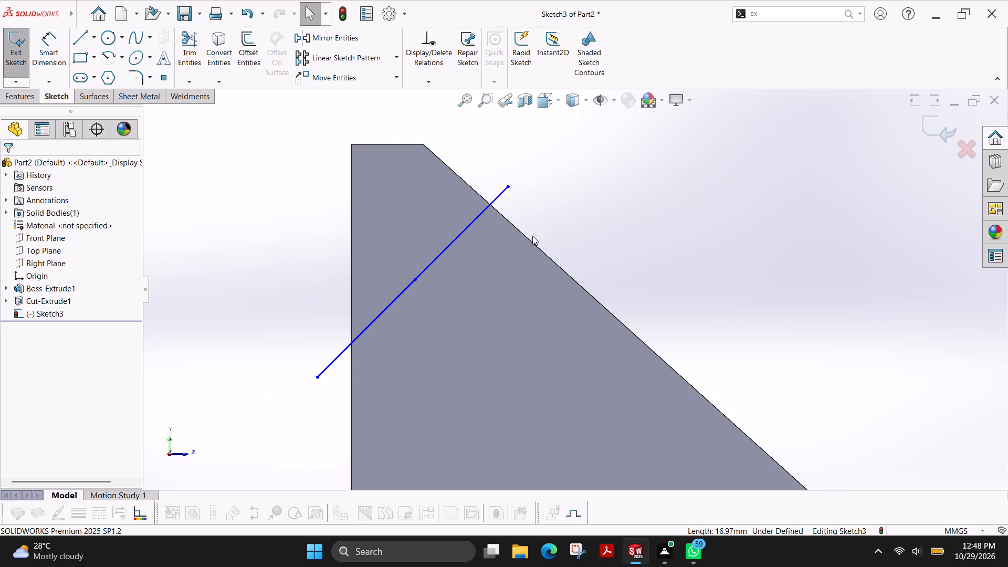
left_click(76, 47)
scroll(386, 299, "up", 3)
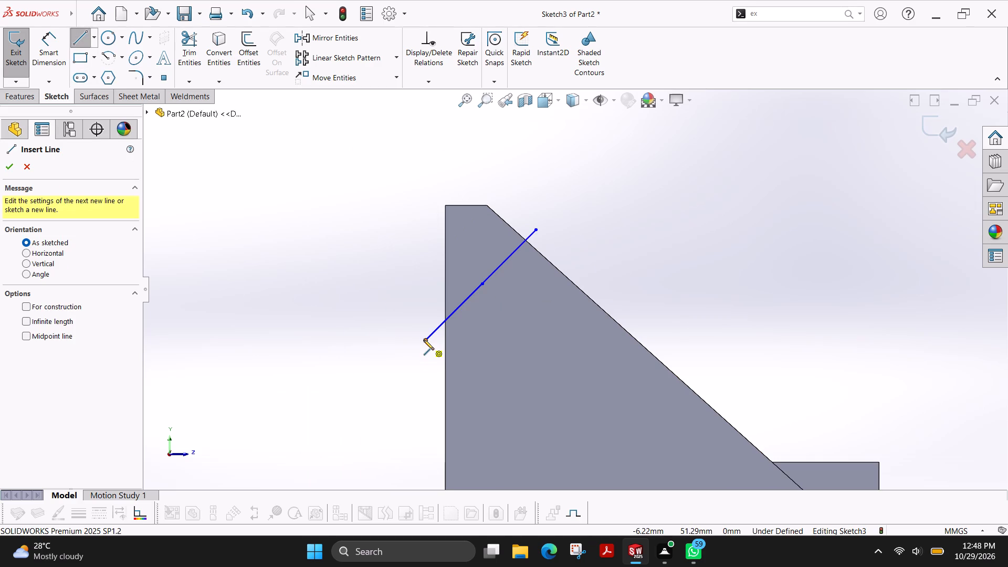
left_click(424, 340)
left_click_drag(398, 158, 404, 158)
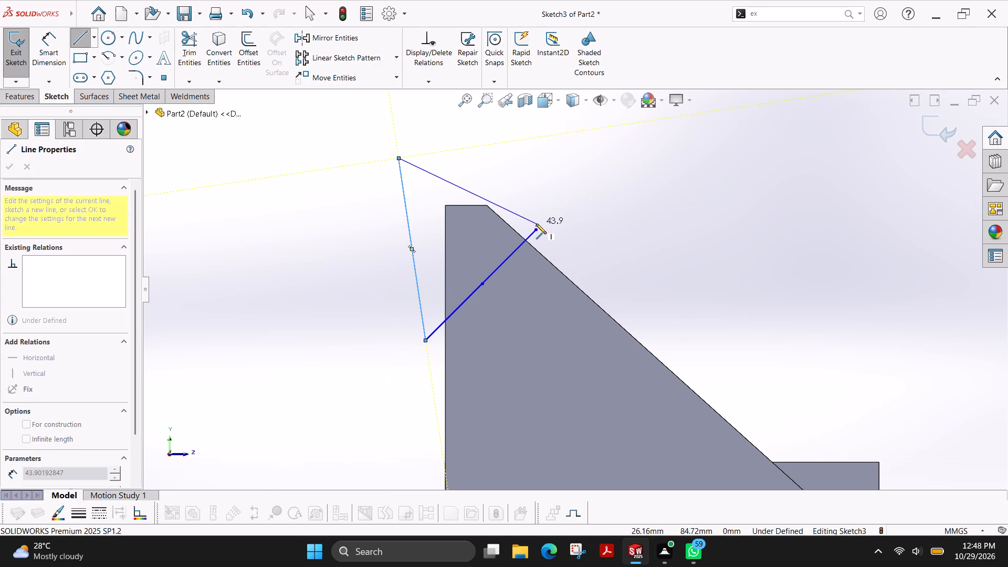
left_click(542, 201)
left_click(535, 231)
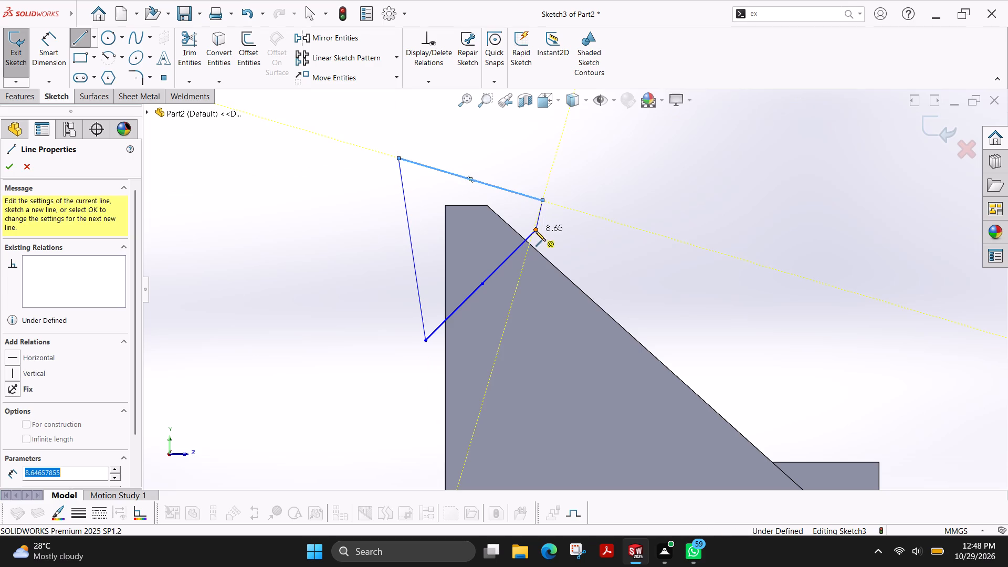
key("Escape")
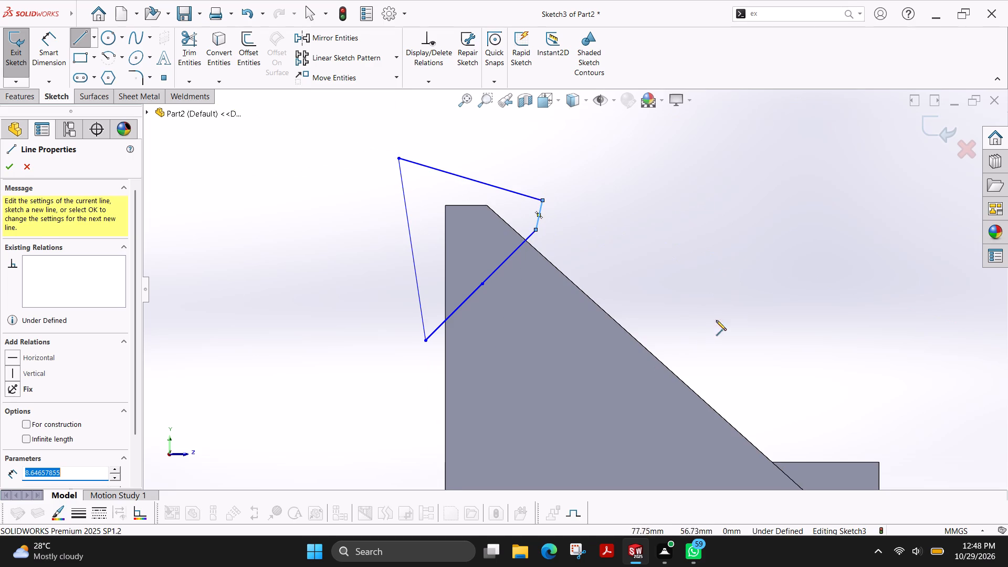
key("Escape")
Sketch two circles on the side face below the 45° line, the upper about 5.4 mm and the lower about 7.5 mm in radius.
scroll(678, 341, "up", 2)
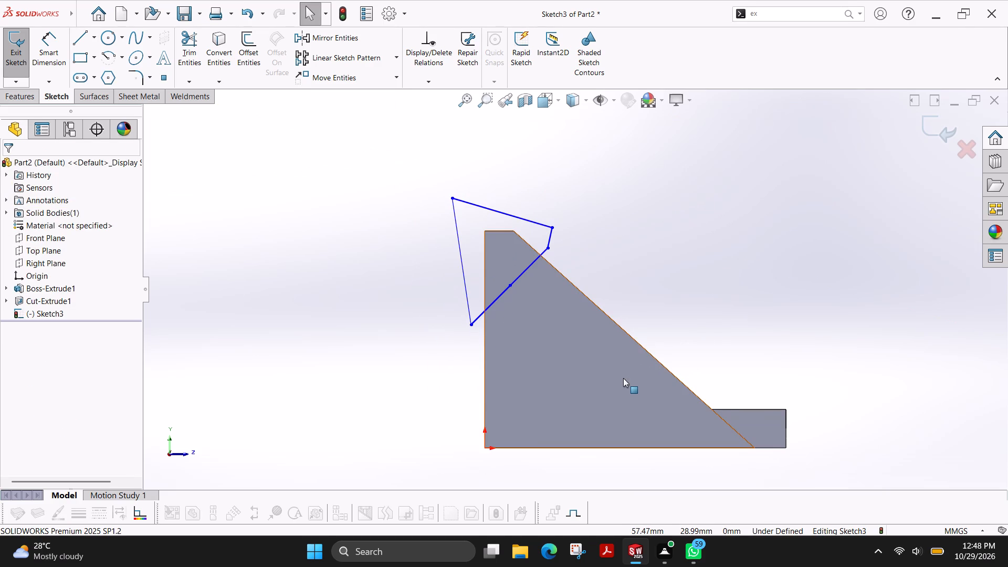
left_click(111, 42)
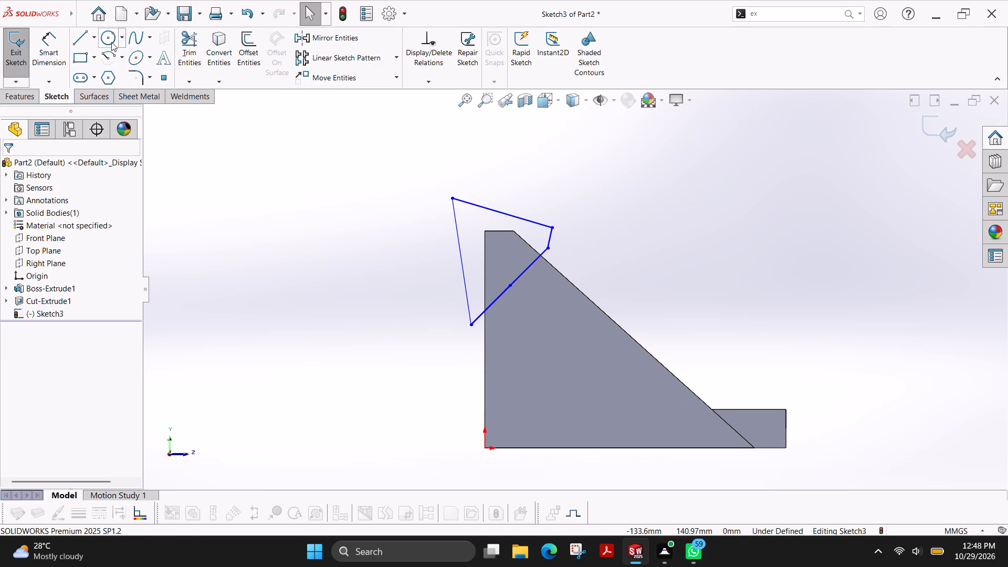
left_click(544, 349)
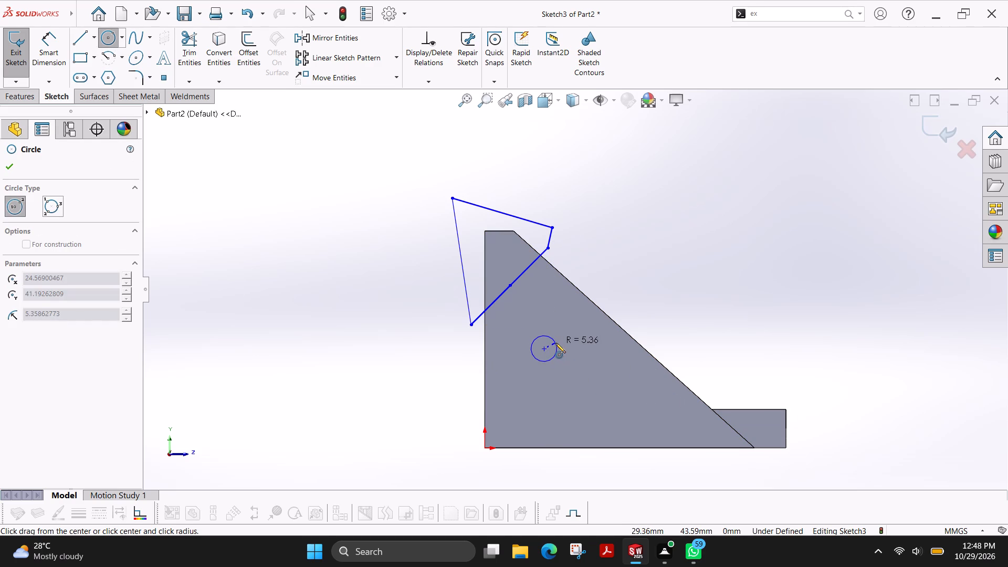
left_click(555, 343)
left_click(605, 390)
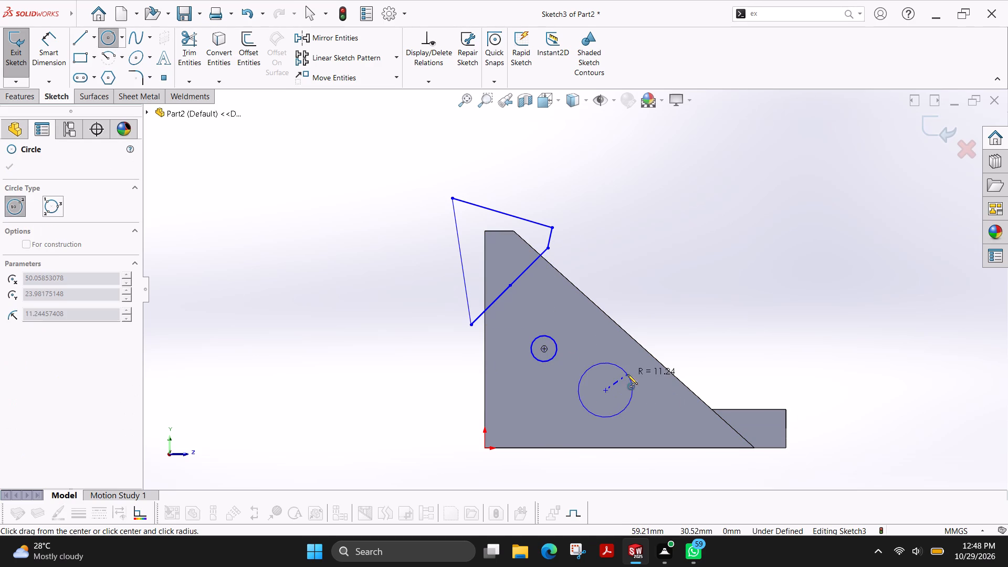
left_click(612, 373)
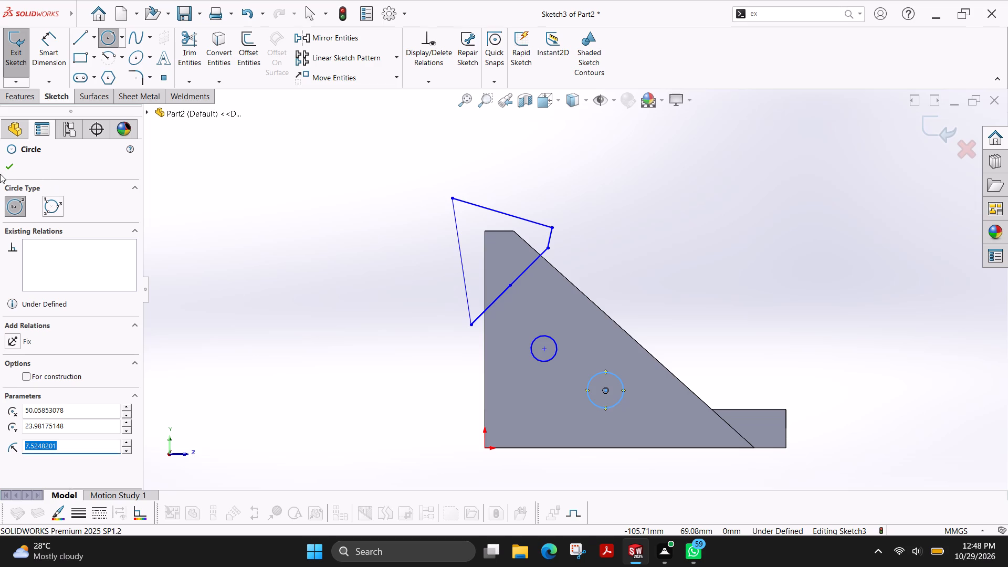
left_click(5, 170)
Dimension the upper circle's centre 40 mm above the top edge of the base plate.
left_click(40, 62)
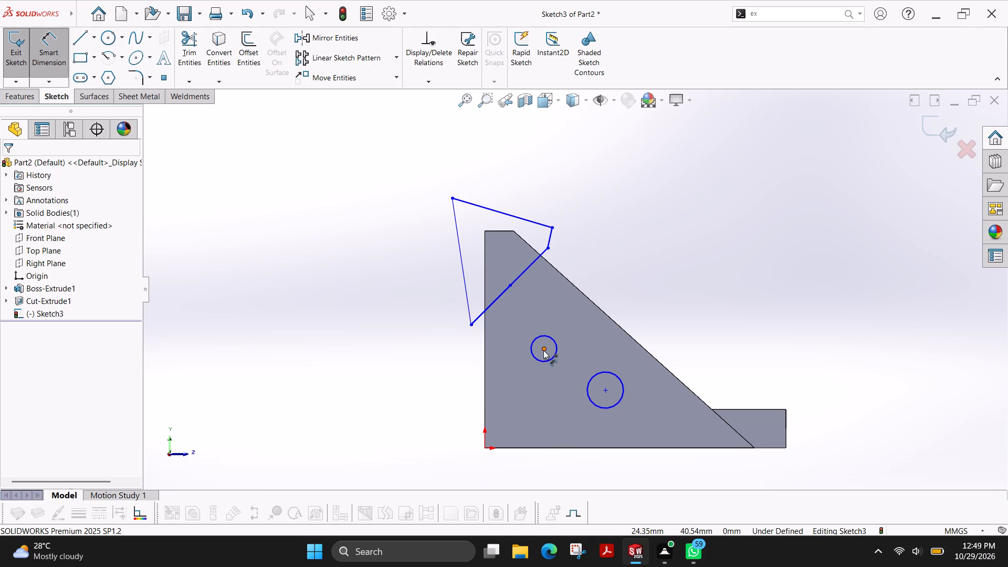
left_click(766, 408)
left_click(841, 382)
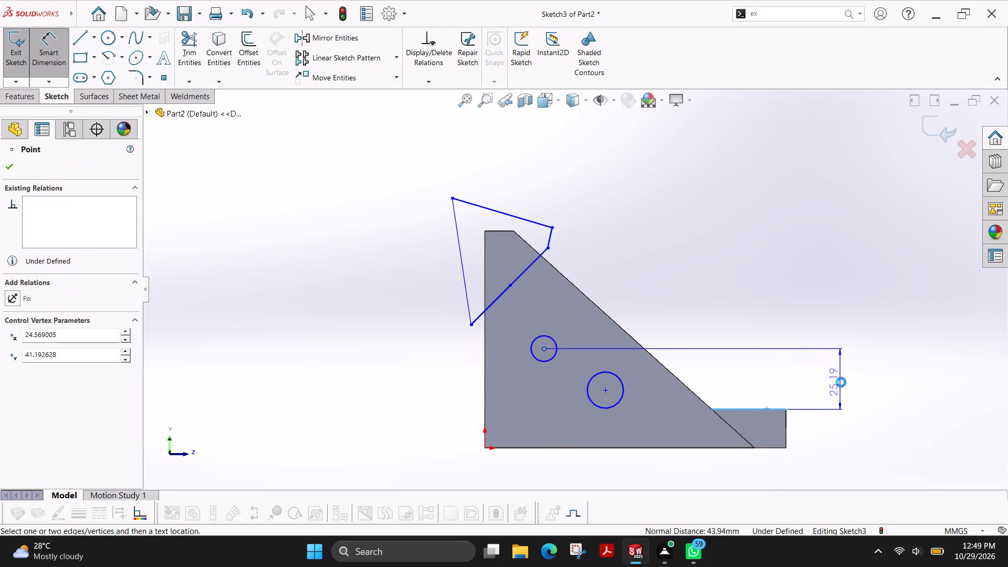
type("40")
key("Return")
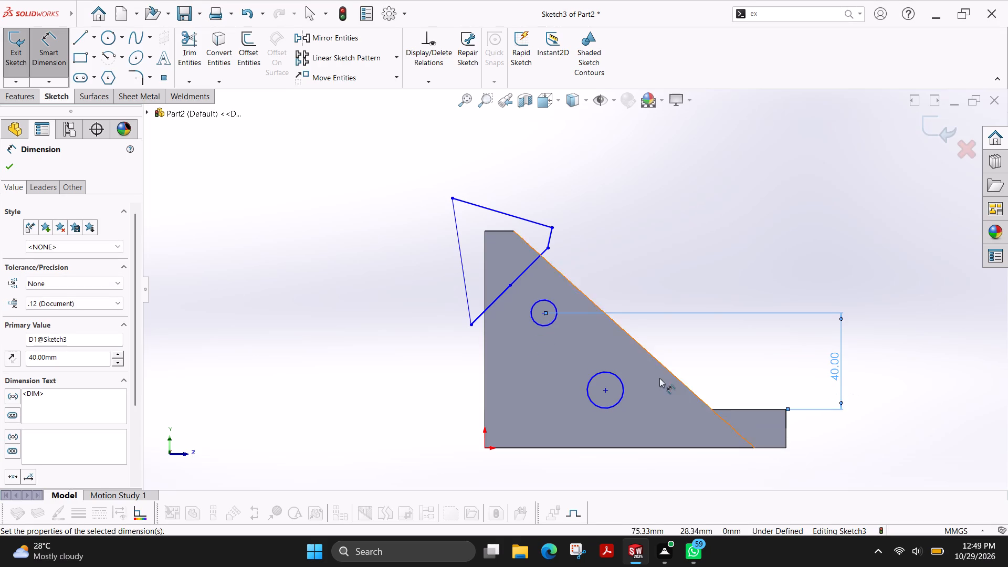
Dimension the lower circle's centre 15 mm above the top edge of the base plate.
left_click(607, 393)
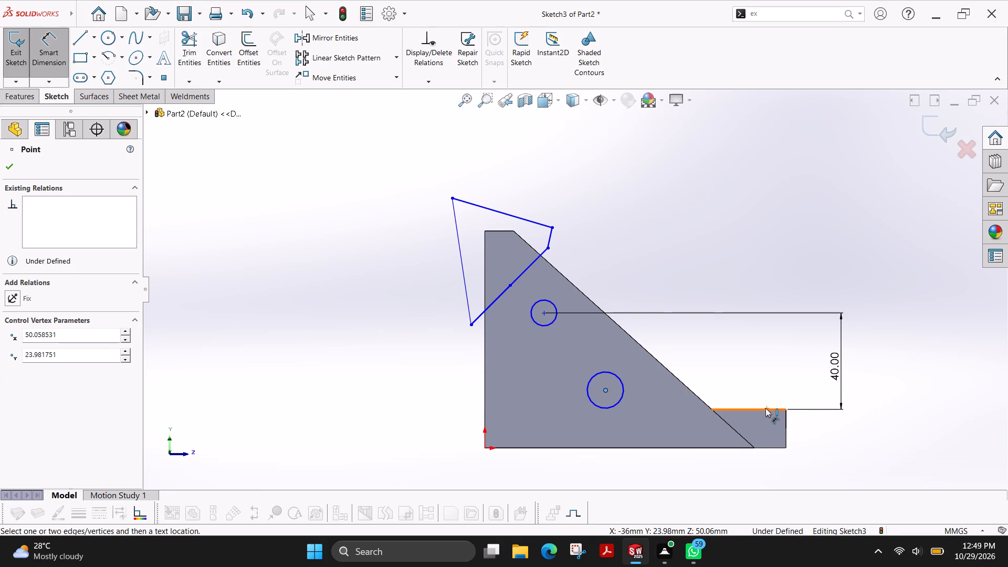
left_click(765, 408)
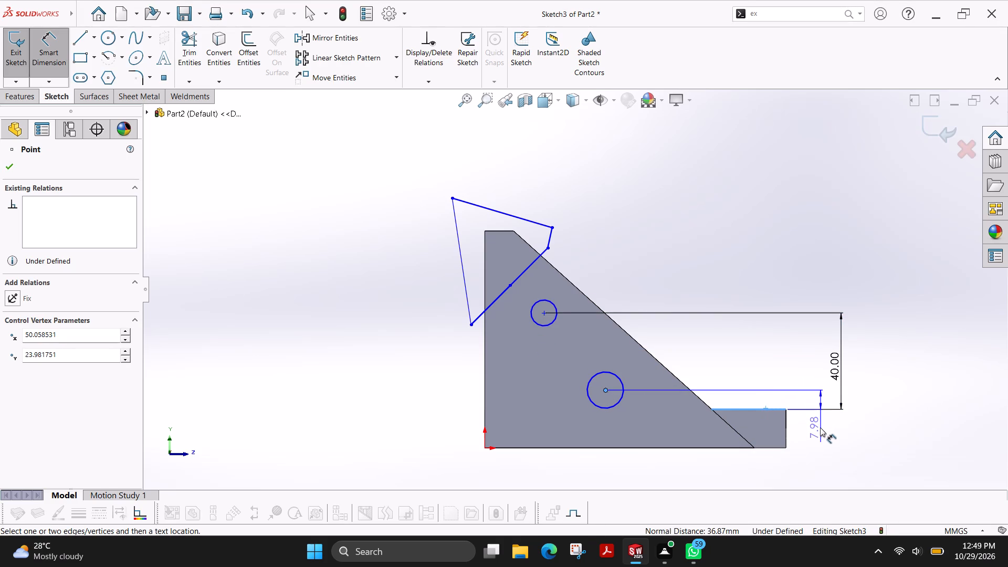
left_click(812, 430)
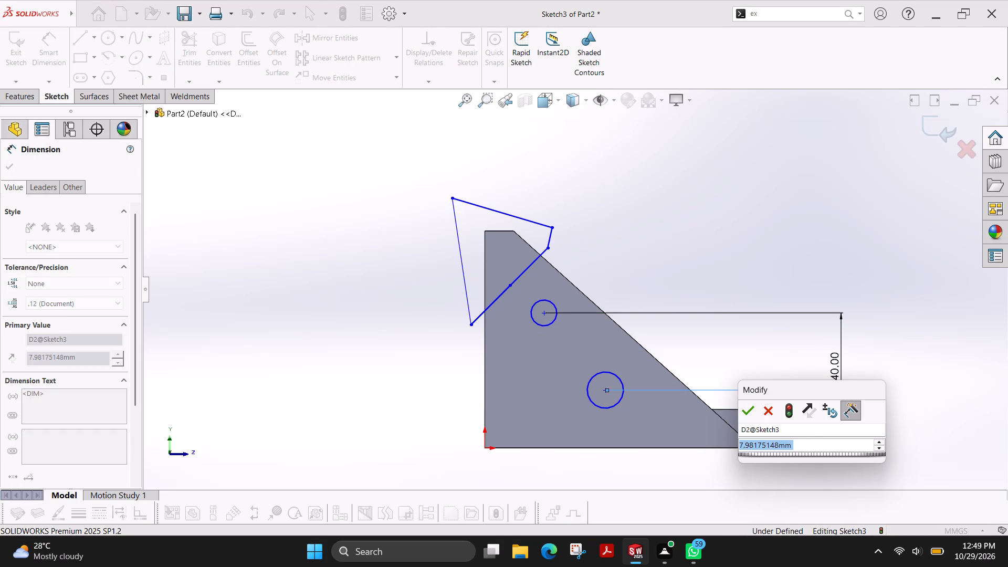
type("15")
key("Return")
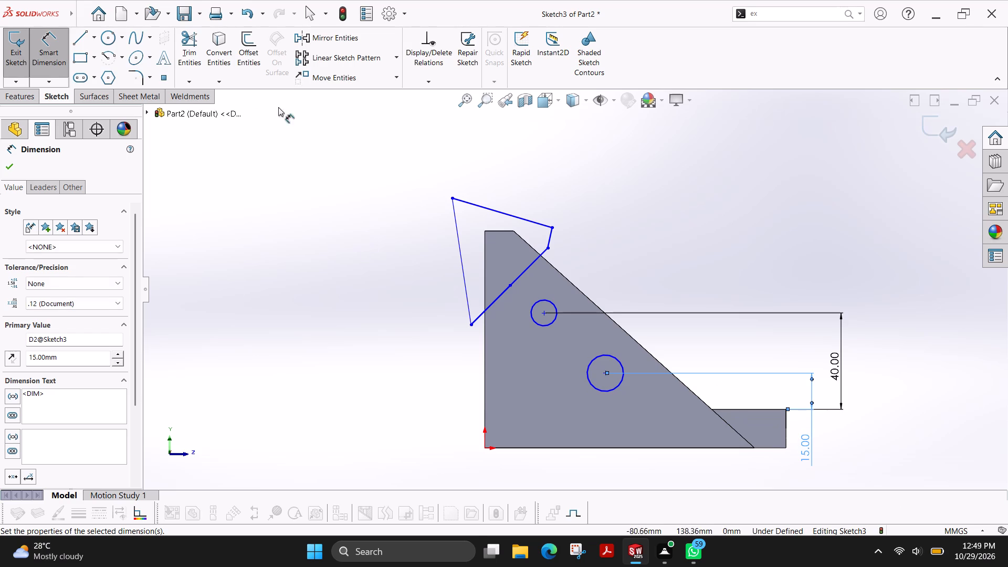
Offset the sloped edge of the face inward by 20 mm.
left_click(79, 47)
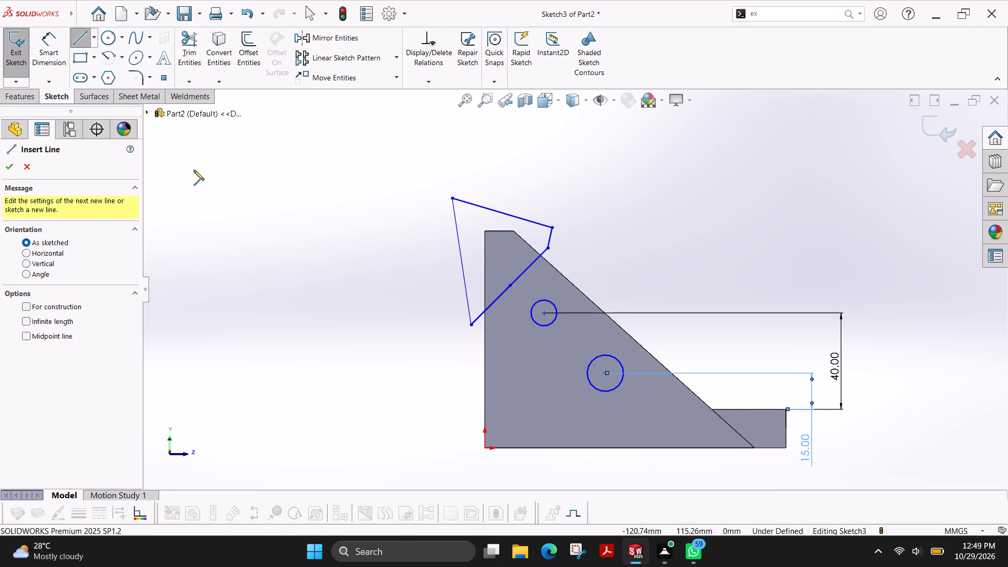
key("Escape")
left_click(255, 56)
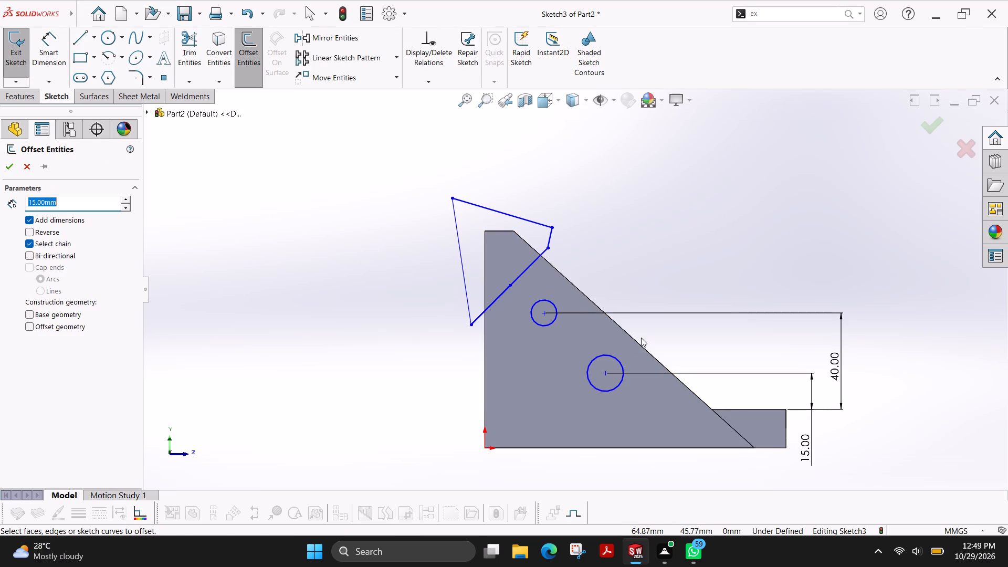
left_click(639, 344)
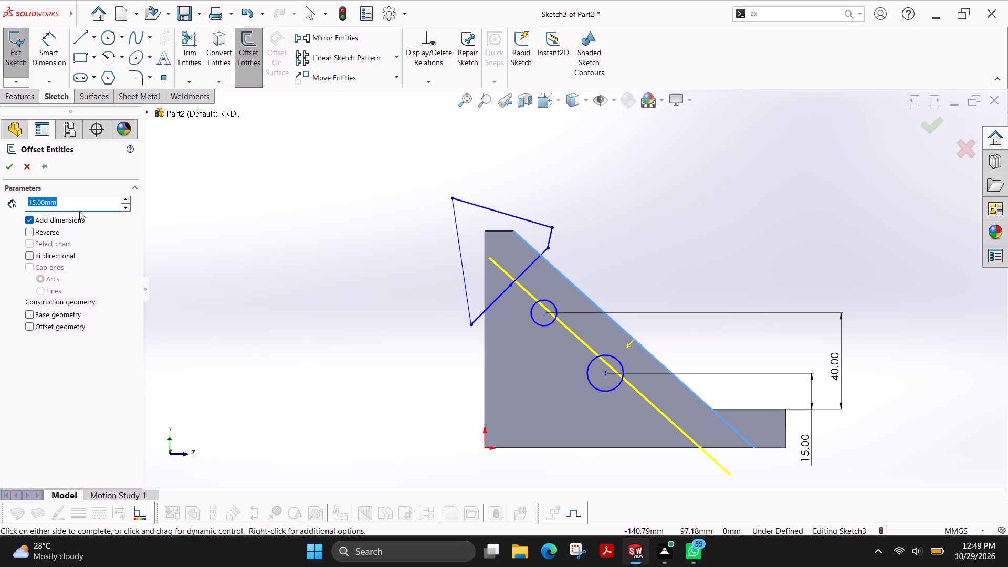
type("20")
key("Return")
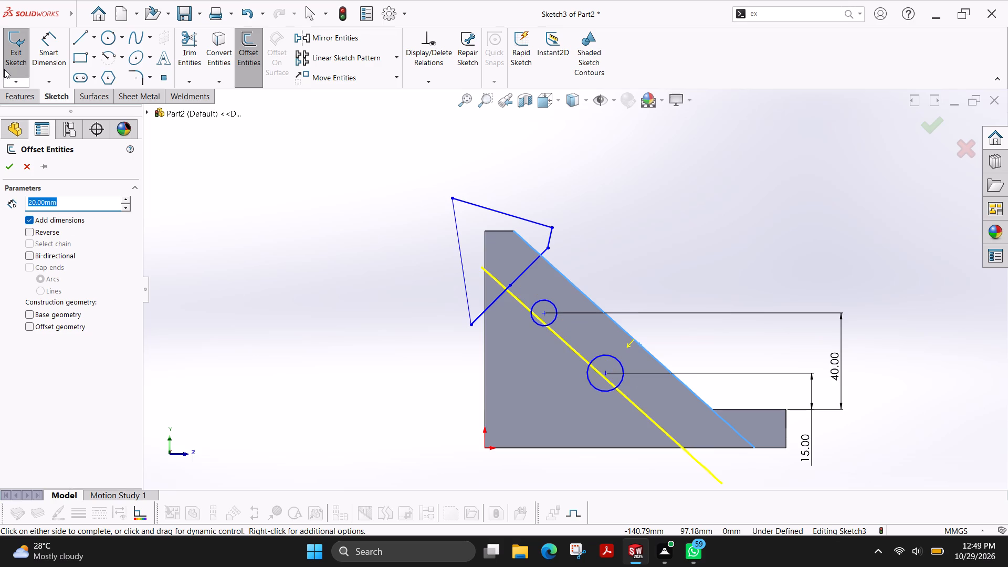
left_click(12, 163)
Move both circle centres onto the 20 mm offset line so they become coincident with it.
scroll(506, 251, "down", 2)
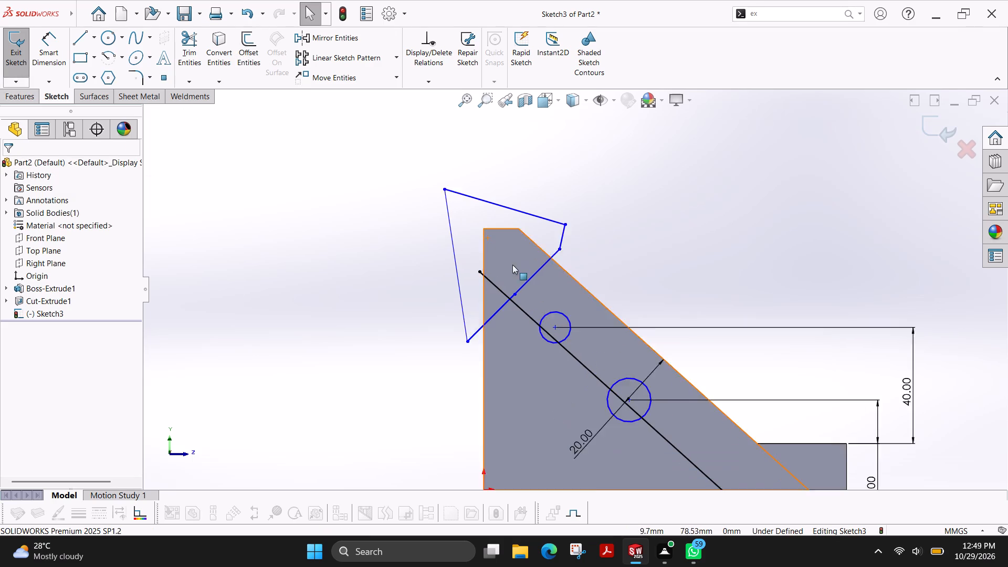
scroll(512, 265, "down", 1)
left_click_drag(580, 351, 565, 356)
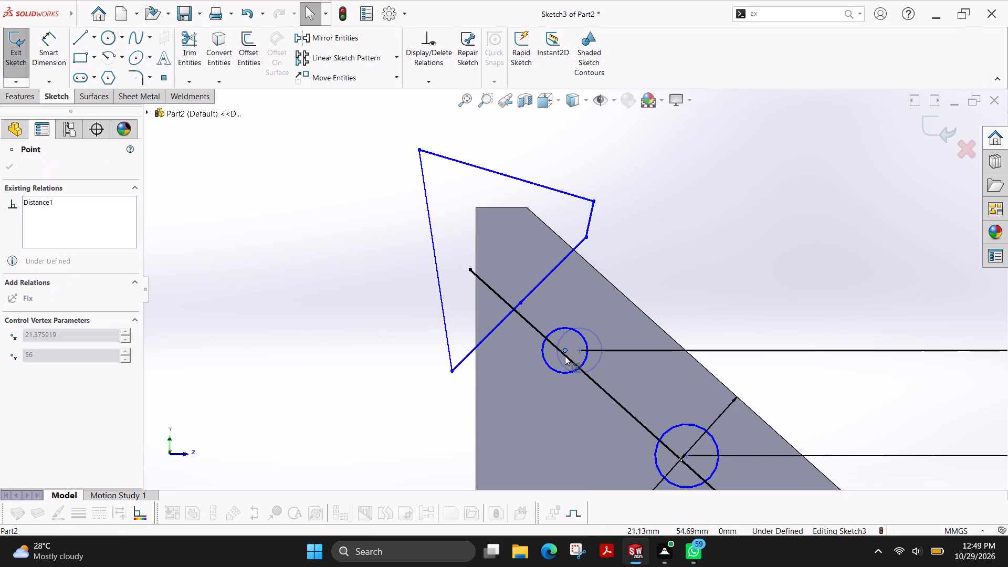
left_click_drag(565, 356, 559, 357)
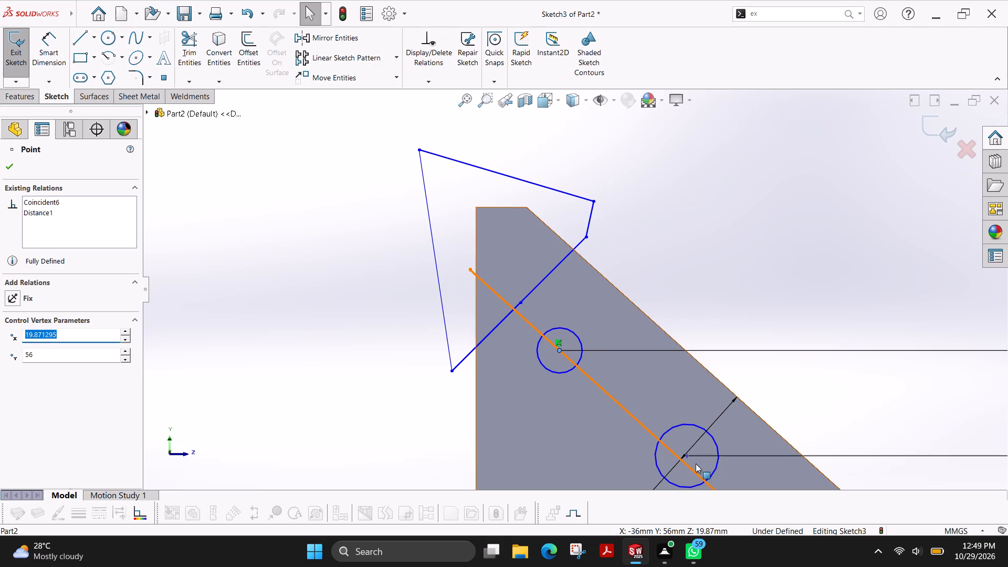
left_click_drag(689, 456, 678, 460)
key("Escape")
Dimension both circles on the side face to a diameter of 13 mm.
scroll(703, 253, "up", 2)
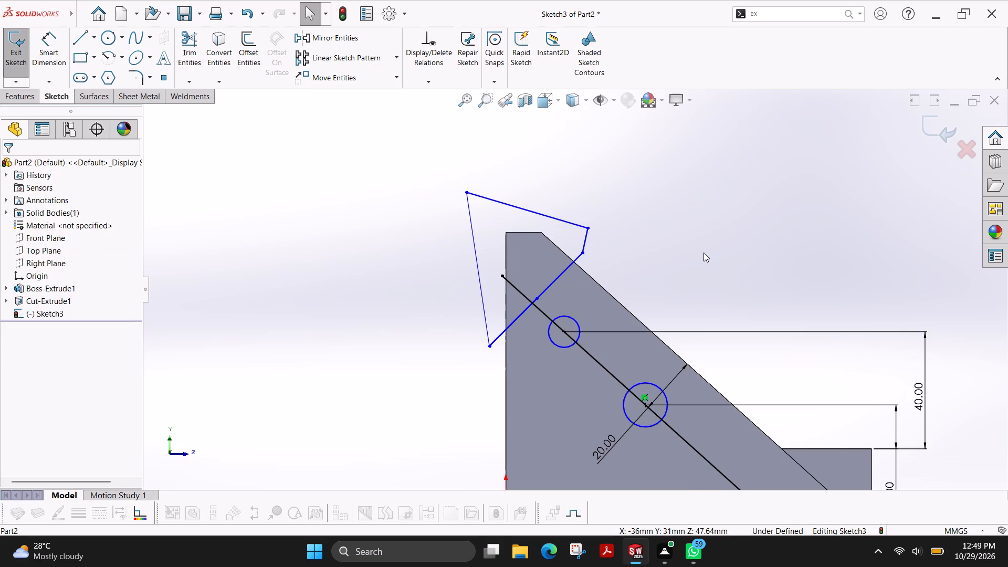
scroll(628, 372, "up", 1)
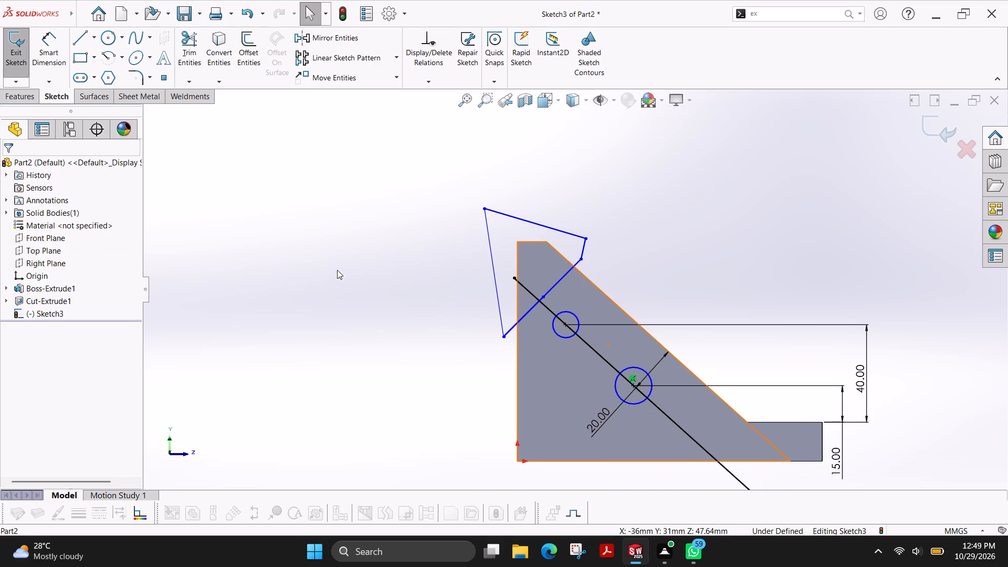
left_click(59, 49)
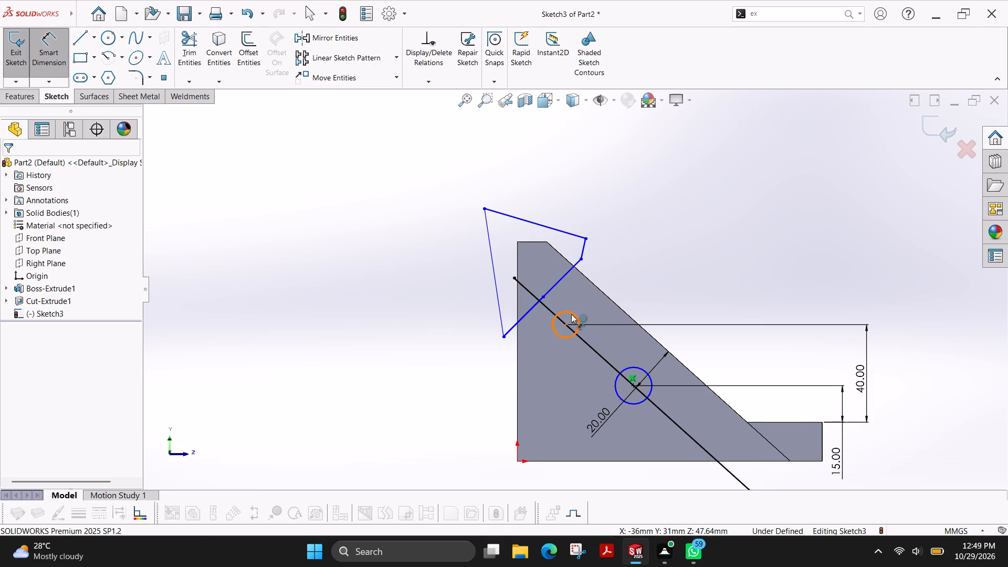
left_click(571, 314)
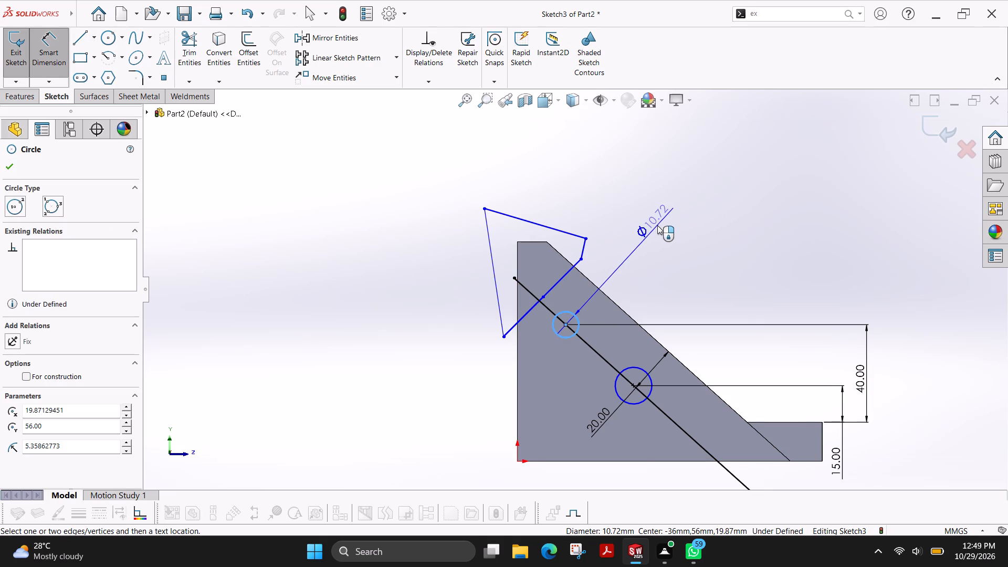
left_click(657, 225)
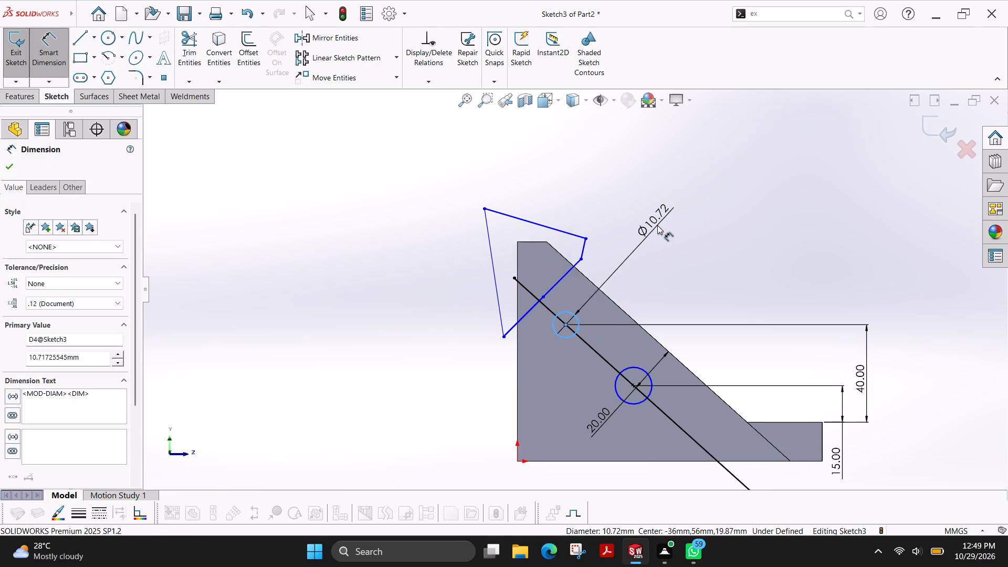
type("13")
key("Return")
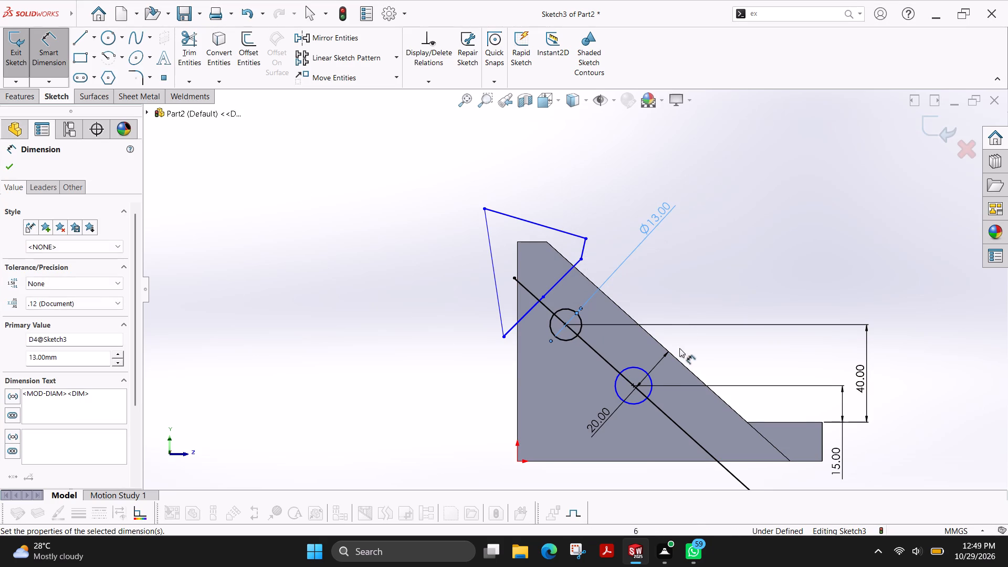
left_click(637, 369)
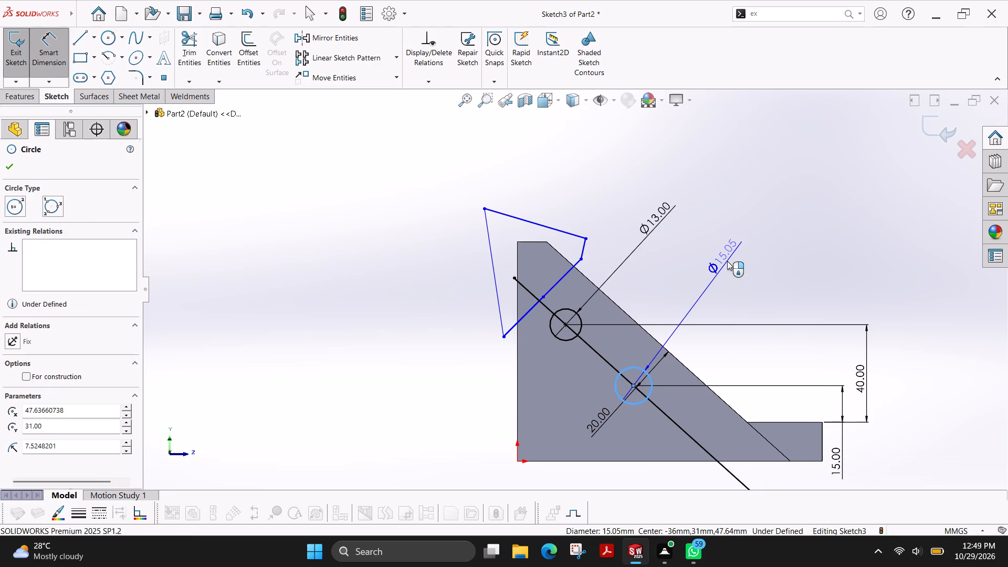
type("13")
key("Return")
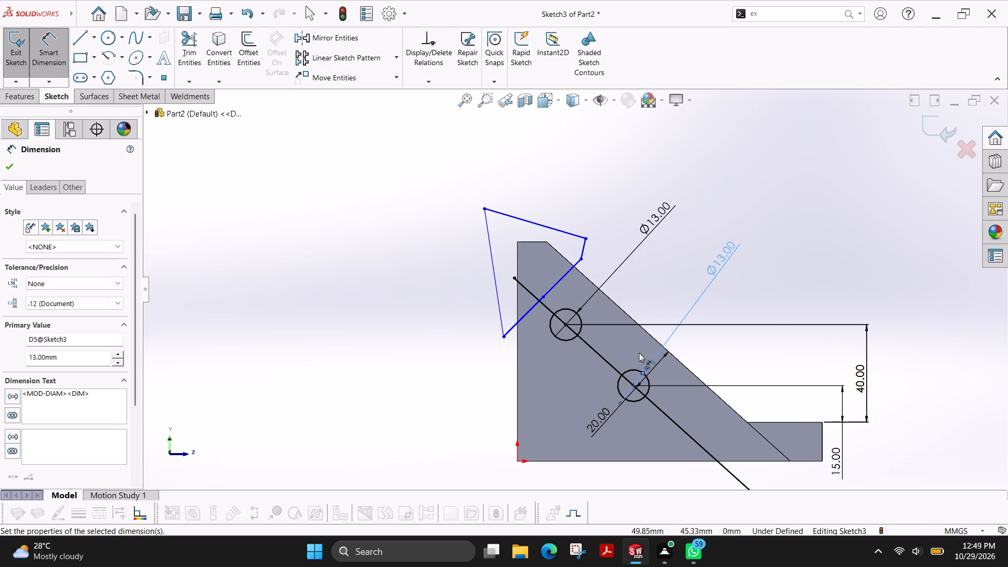
Delete the 20 mm offset line running through the circle centres.
left_click(607, 364)
key("Delete")
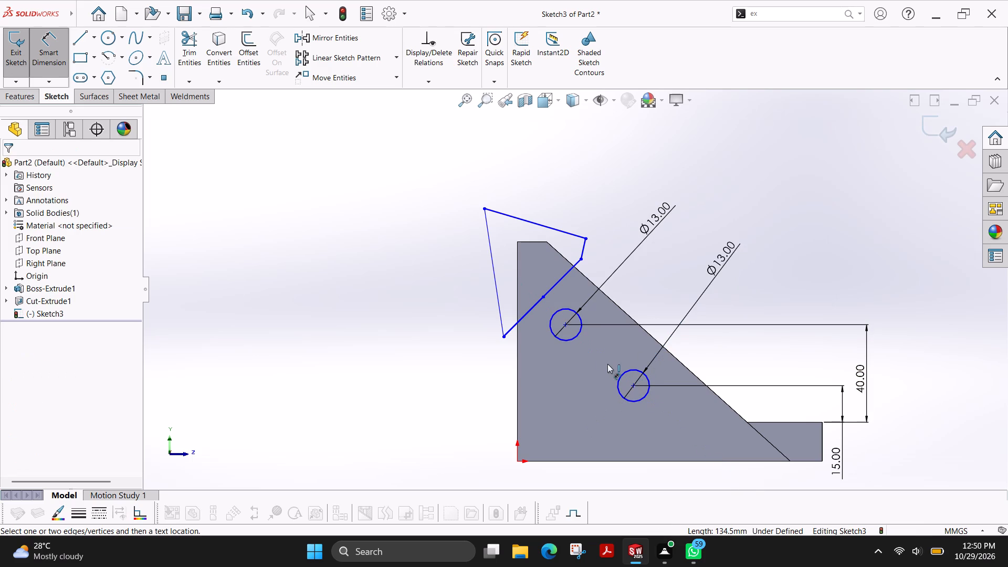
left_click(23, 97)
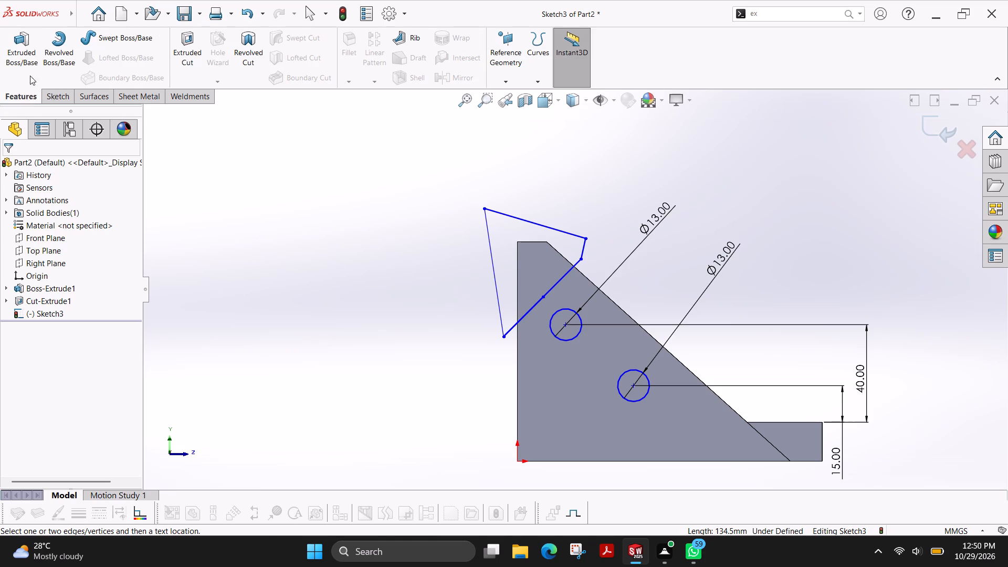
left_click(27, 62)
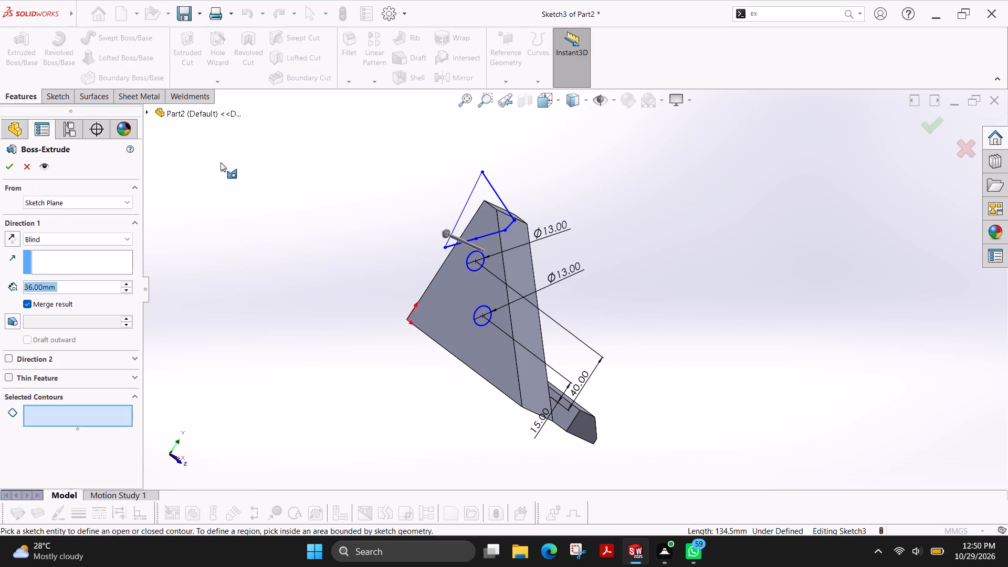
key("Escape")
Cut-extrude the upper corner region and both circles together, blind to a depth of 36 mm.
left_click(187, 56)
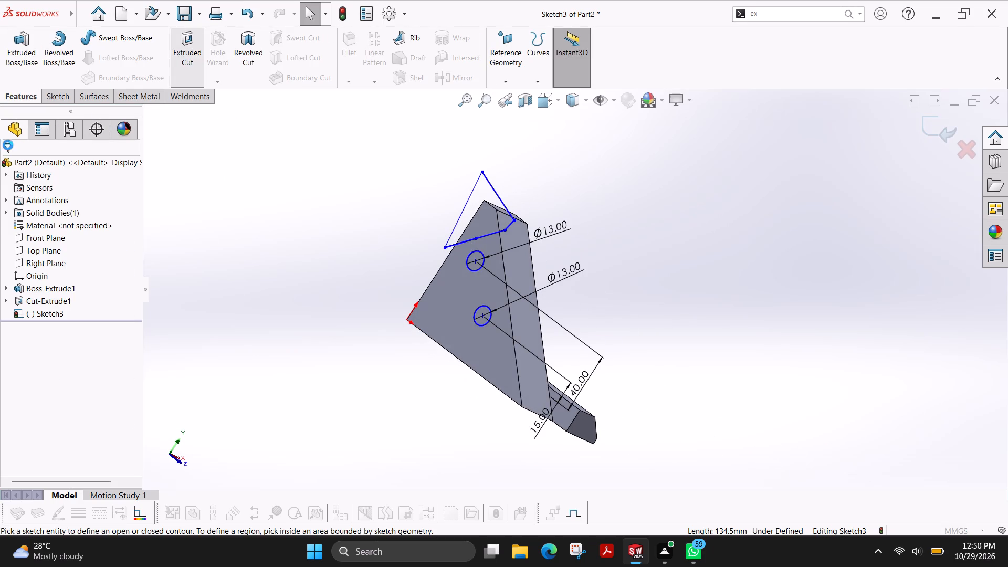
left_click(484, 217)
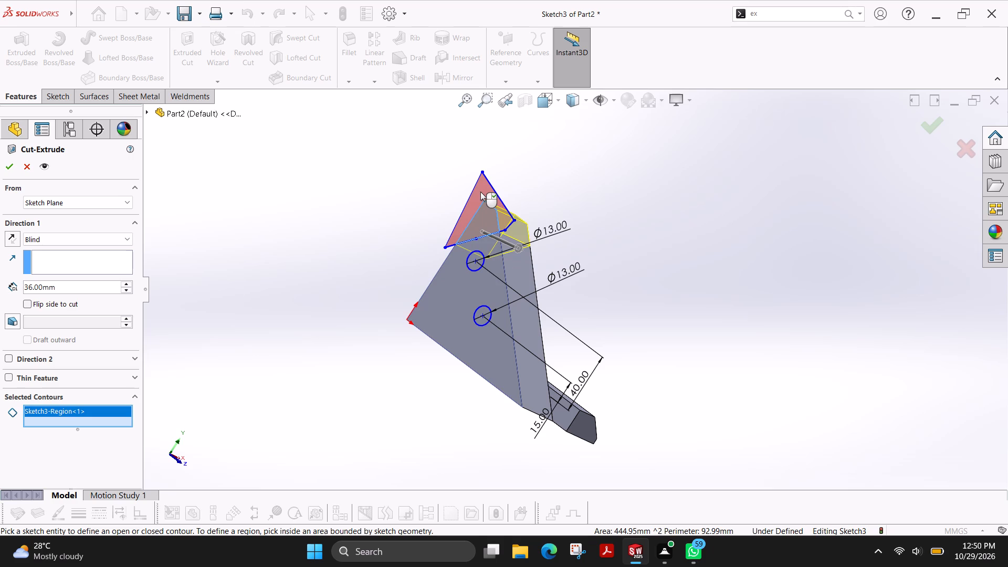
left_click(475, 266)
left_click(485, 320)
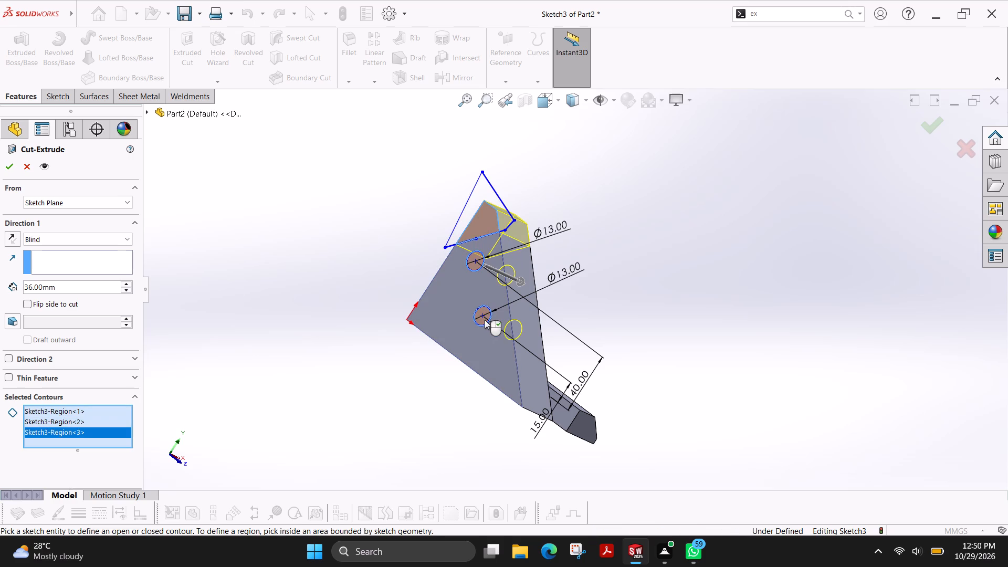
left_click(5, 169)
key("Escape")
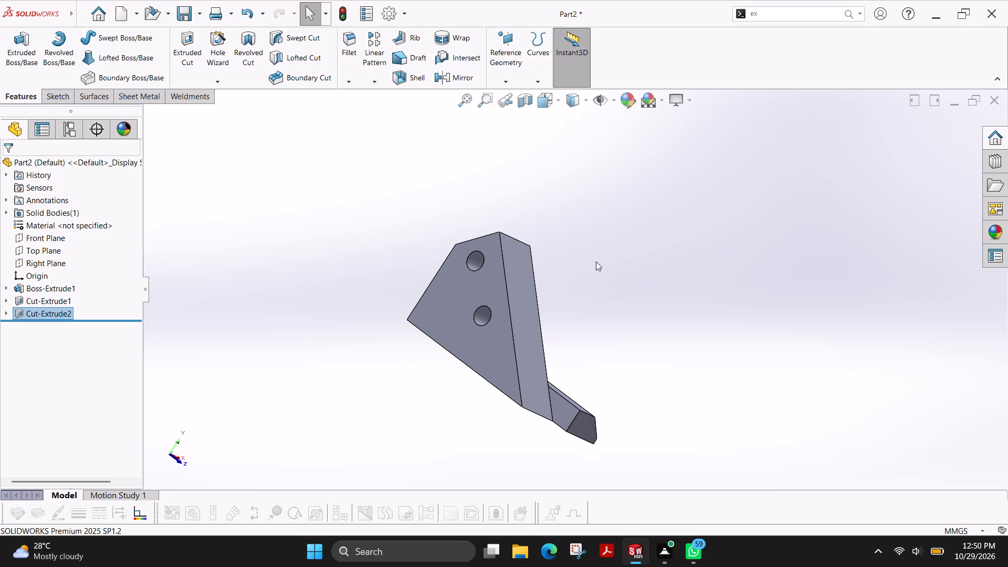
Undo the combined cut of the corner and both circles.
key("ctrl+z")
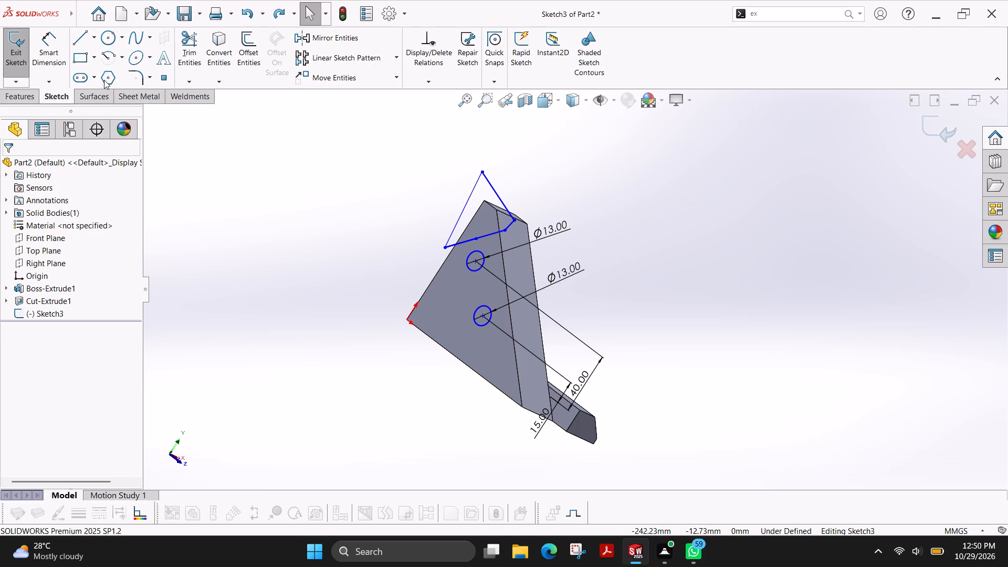
Cut-extrude only the closed corner profile at the top of the plate, blind to a depth of 11 mm.
left_click(25, 100)
left_click(181, 50)
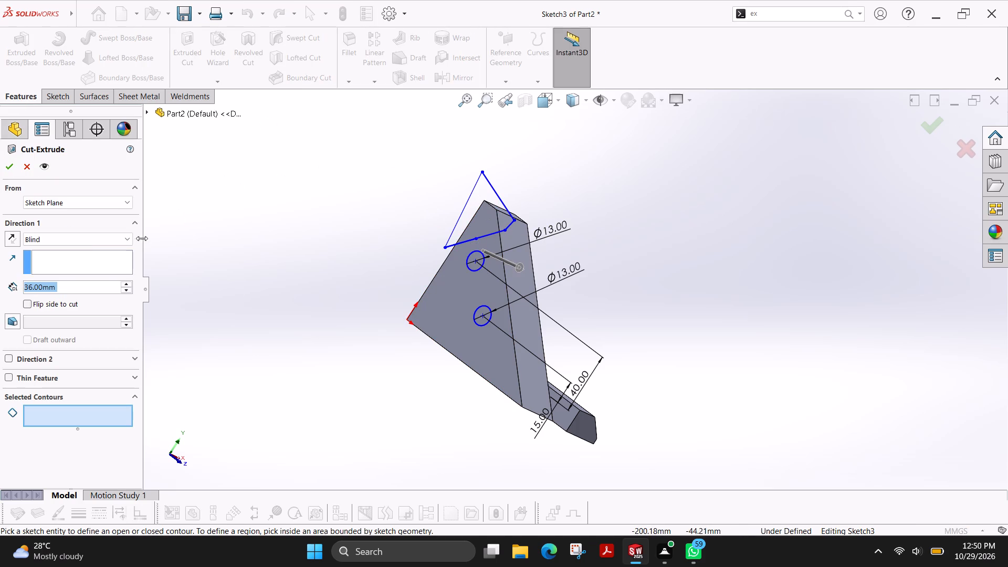
left_click(500, 203)
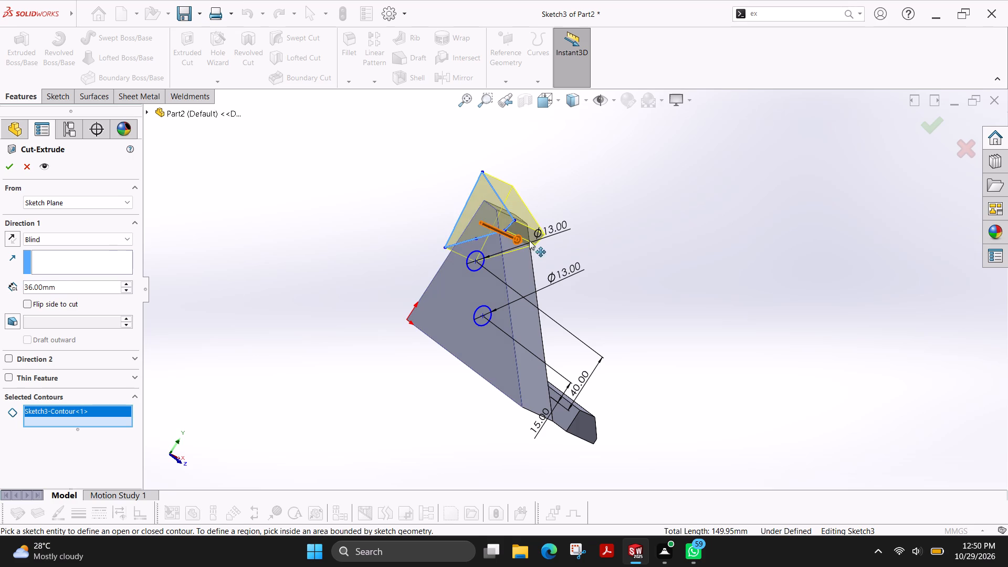
double_click(85, 291)
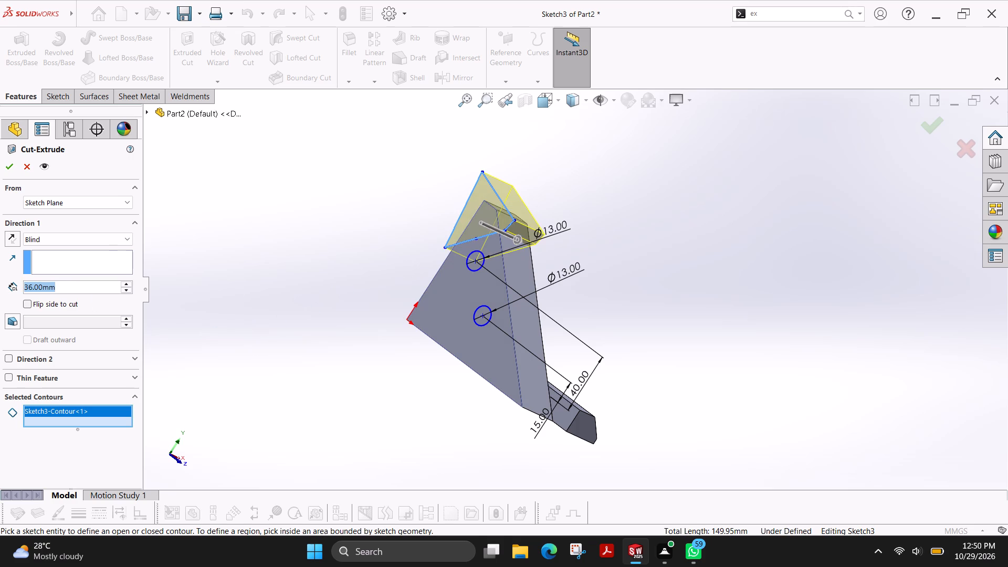
type("11")
key("Return")
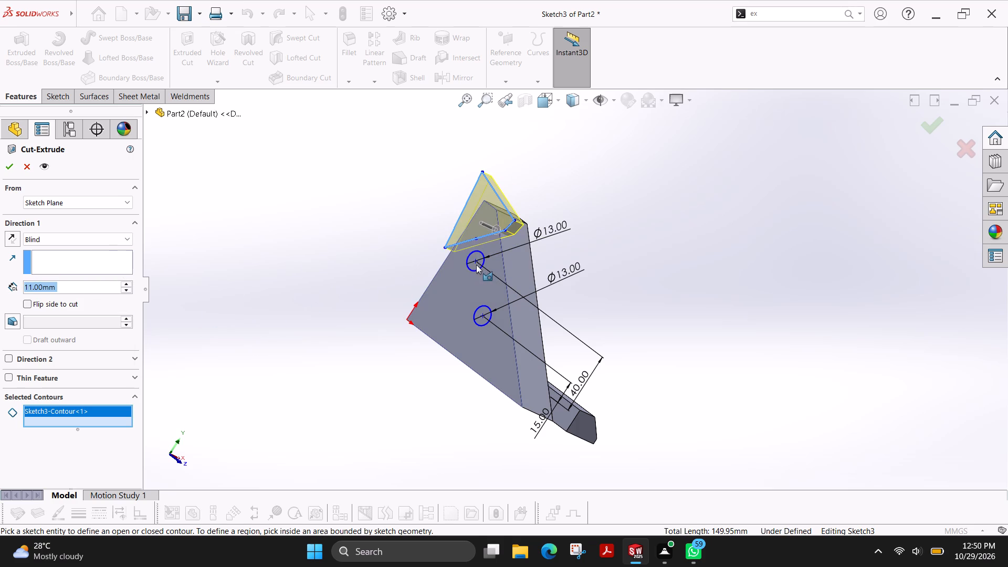
left_click(10, 166)
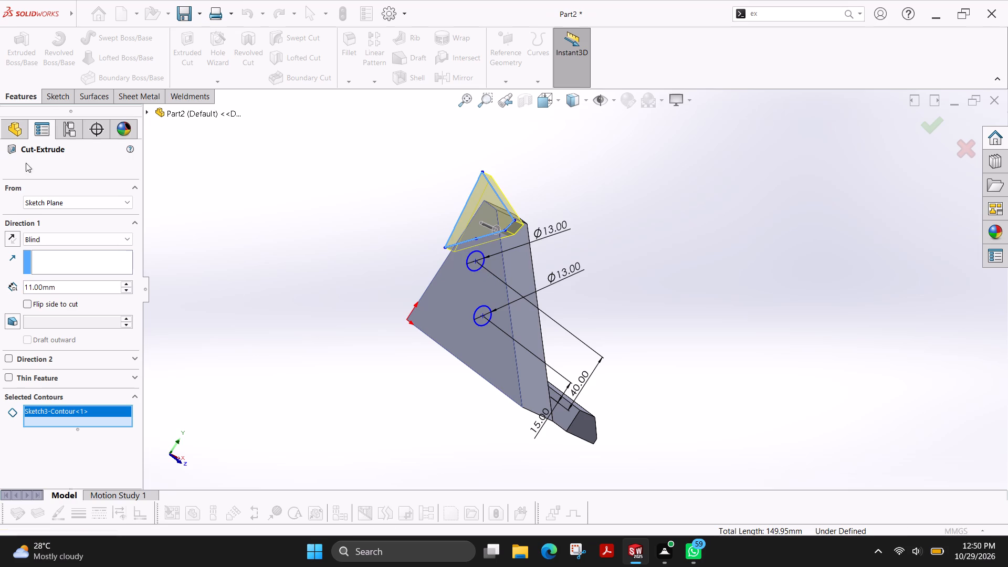
Reuse Sketch3 to cut-extrude the two 13 mm circles through the sloped plate, blind to a depth of 36 mm.
left_click(184, 66)
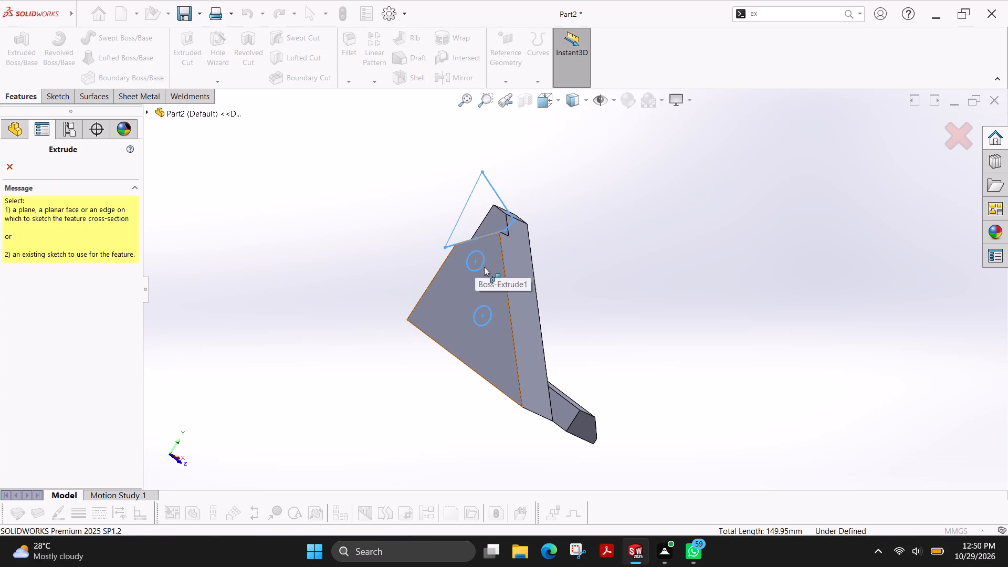
left_click(146, 112)
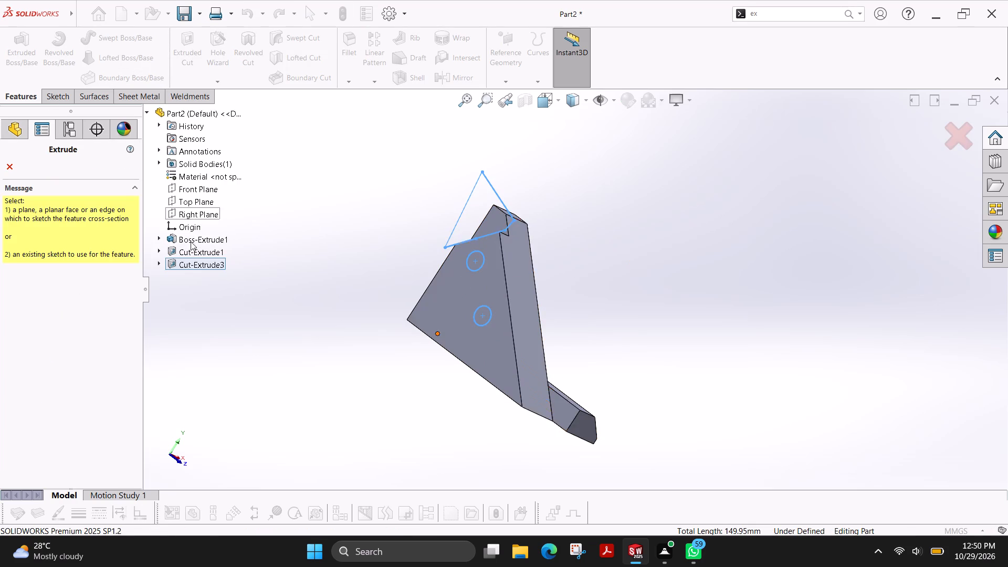
left_click(158, 261)
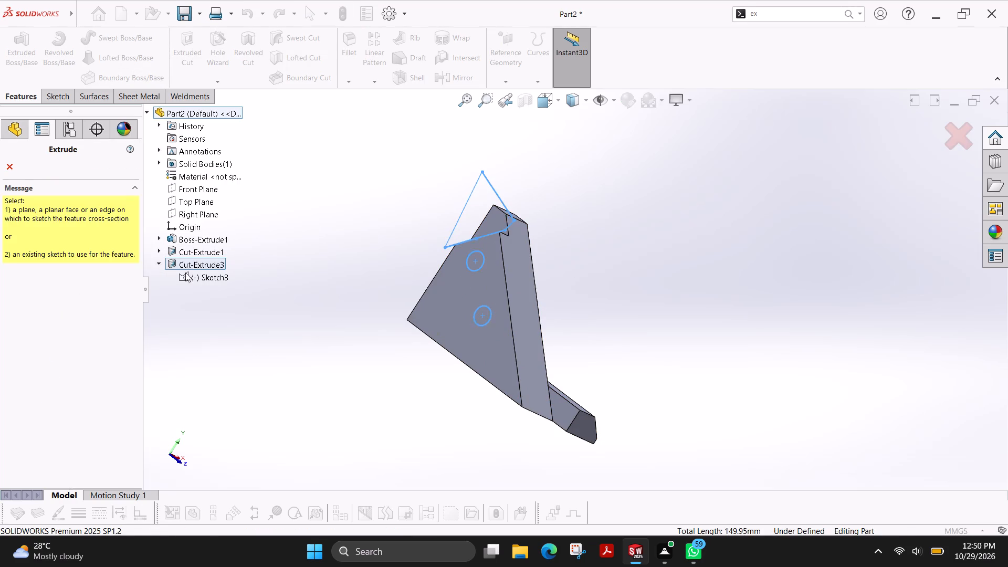
left_click(197, 276)
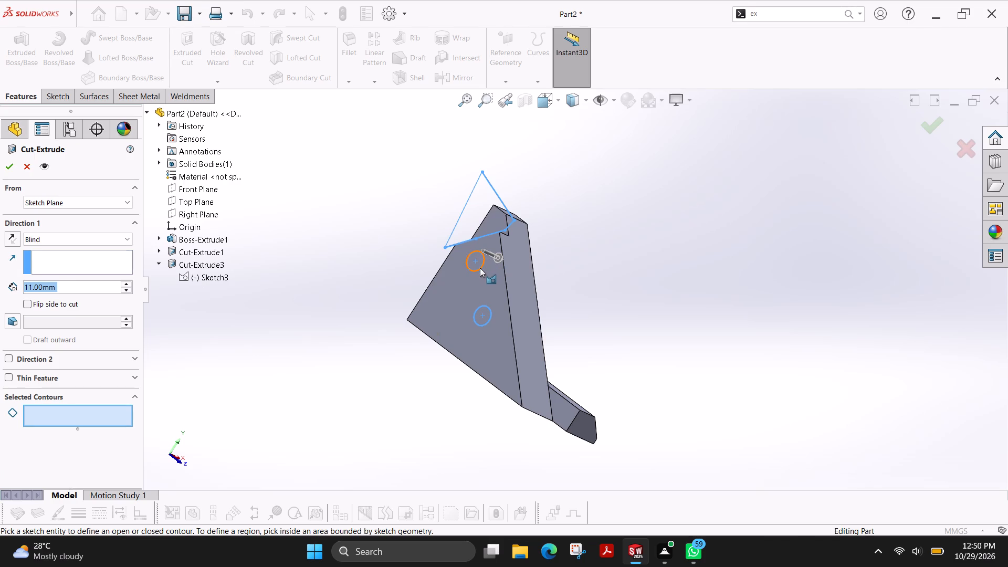
left_click(480, 268)
left_click(486, 323)
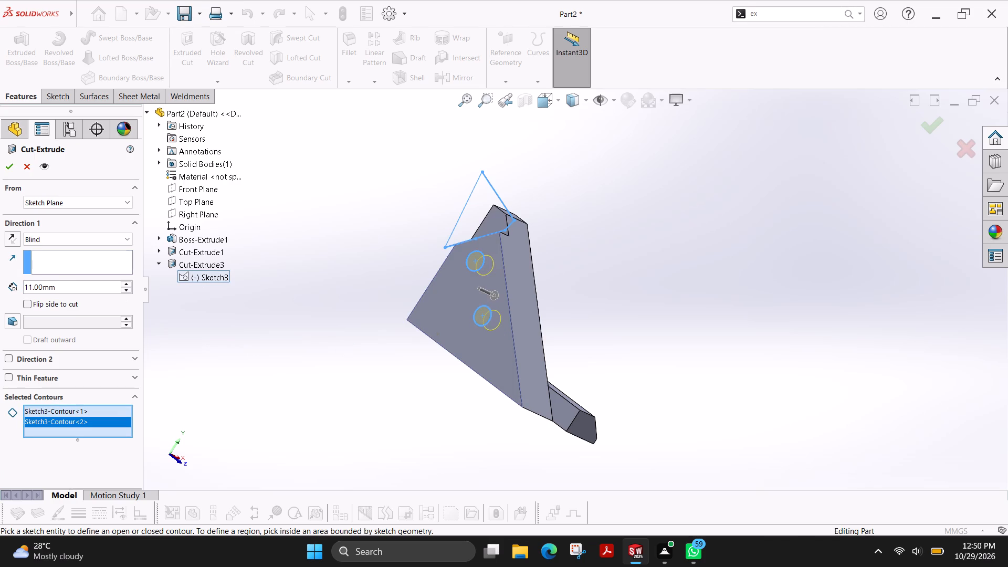
double_click(76, 286)
type("36")
key("Return")
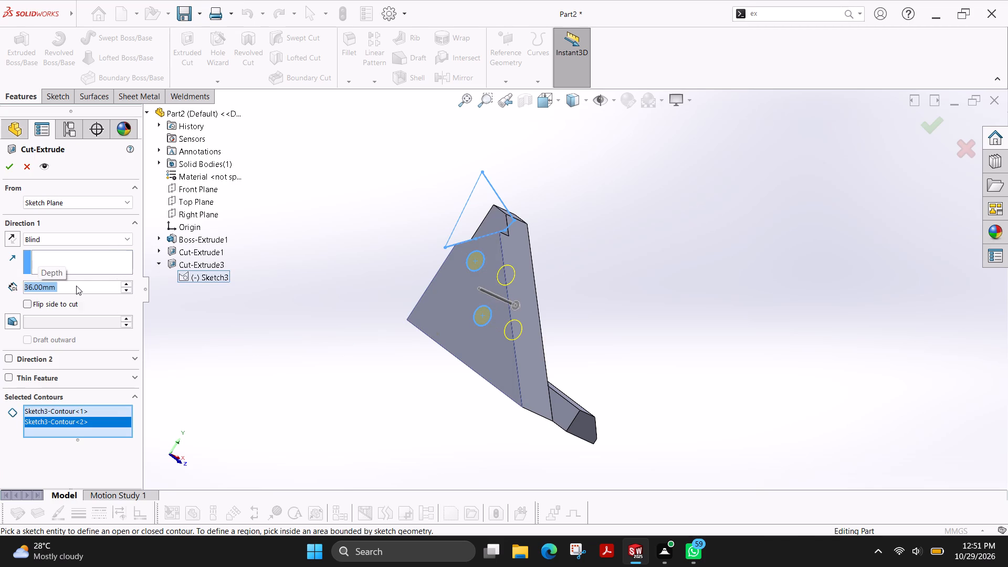
left_click(7, 165)
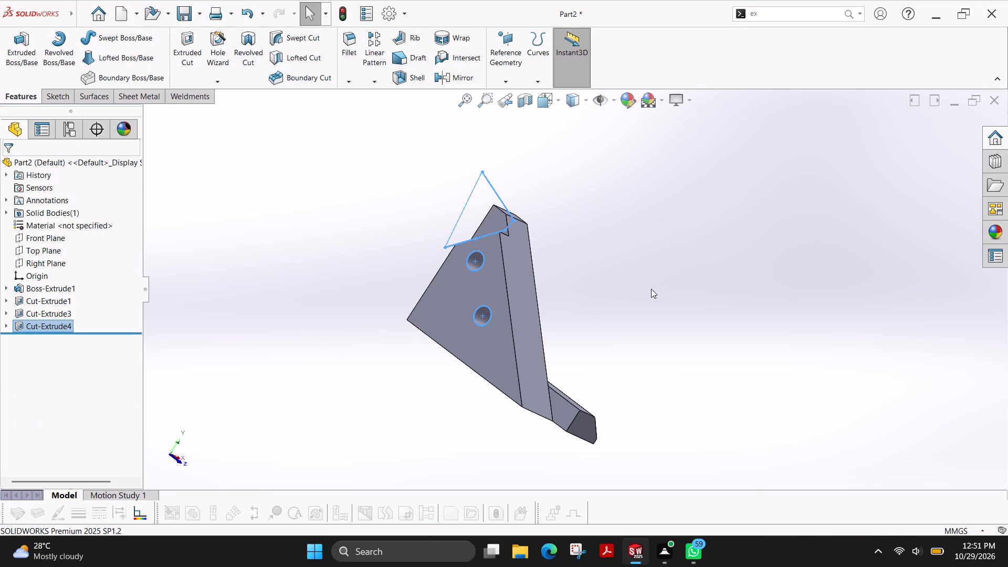
key("Escape")
Open a new sketch on the sloped front face of the plate.
middle_click_drag(655, 334, 612, 329, "ctrl+shift")
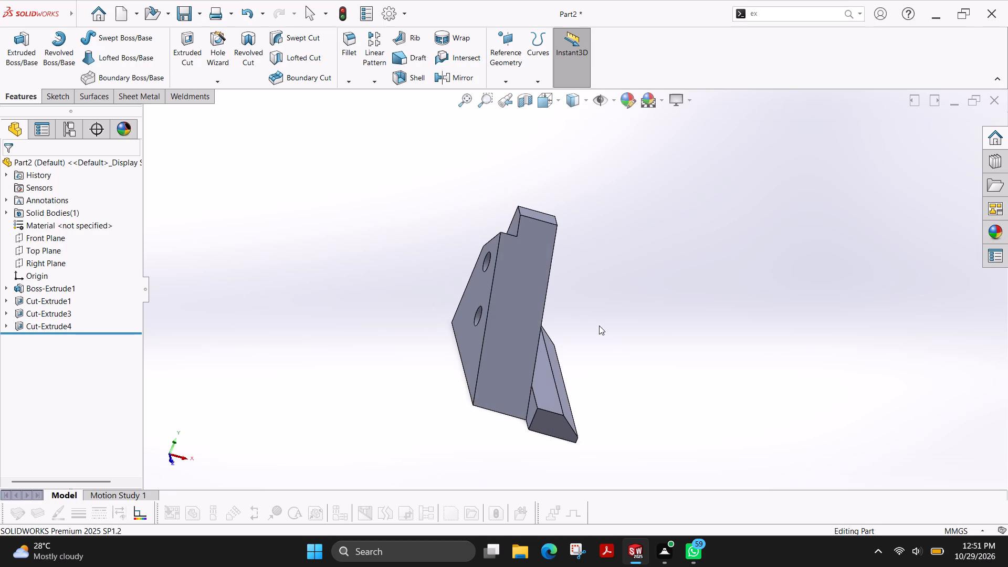
middle_click_drag(587, 321, 541, 259, "ctrl+shift")
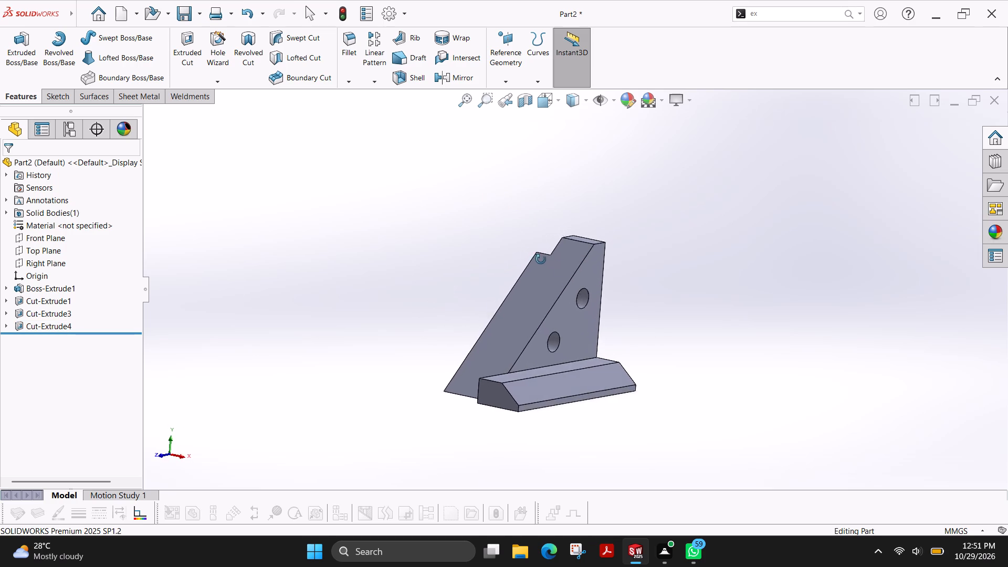
middle_click_drag(541, 259, 577, 268, "ctrl+shift")
left_click(507, 317)
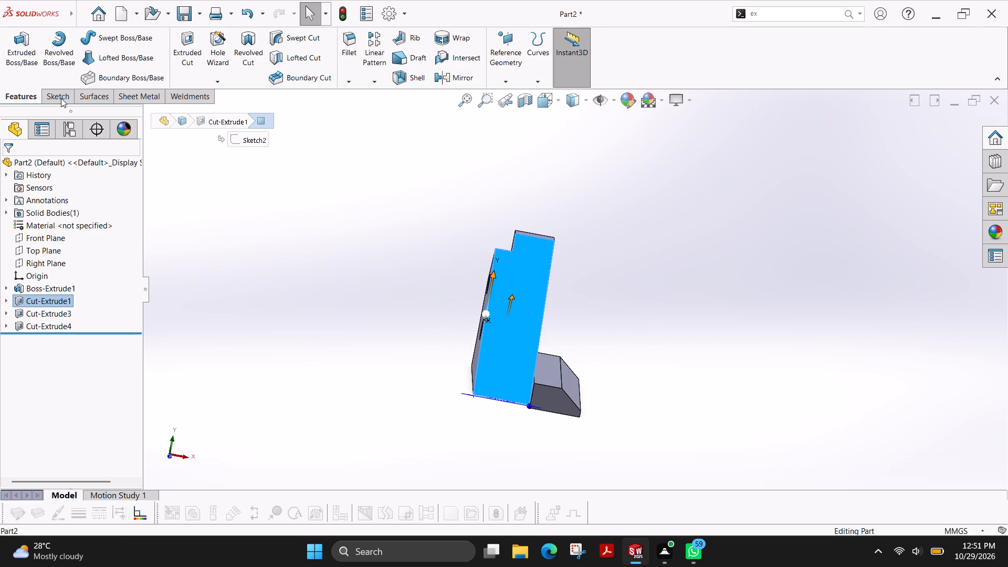
left_click(61, 98)
left_click(11, 47)
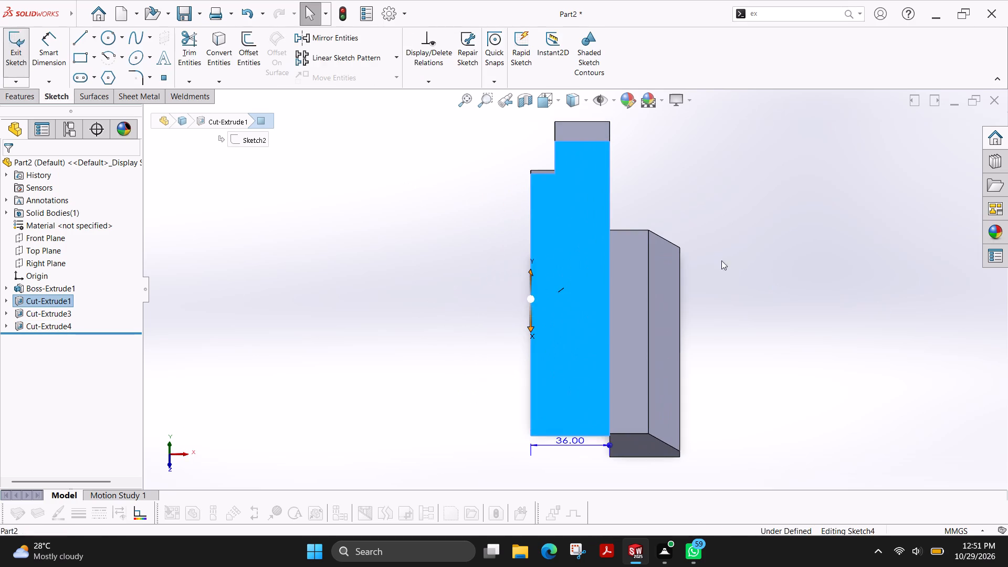
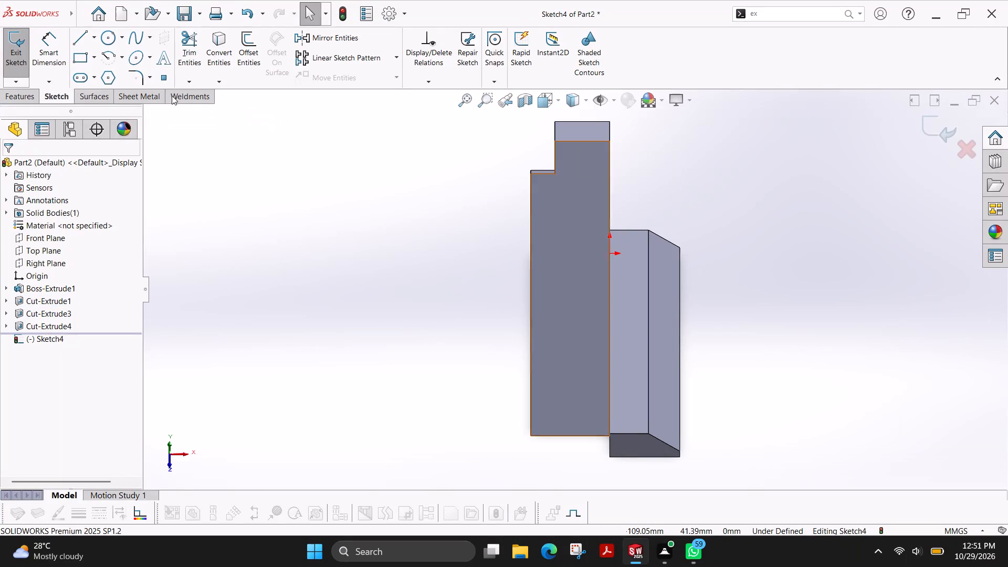
Sketch a circle of about 15.8 mm diameter near the middle of the sloped front face.
left_click(108, 38)
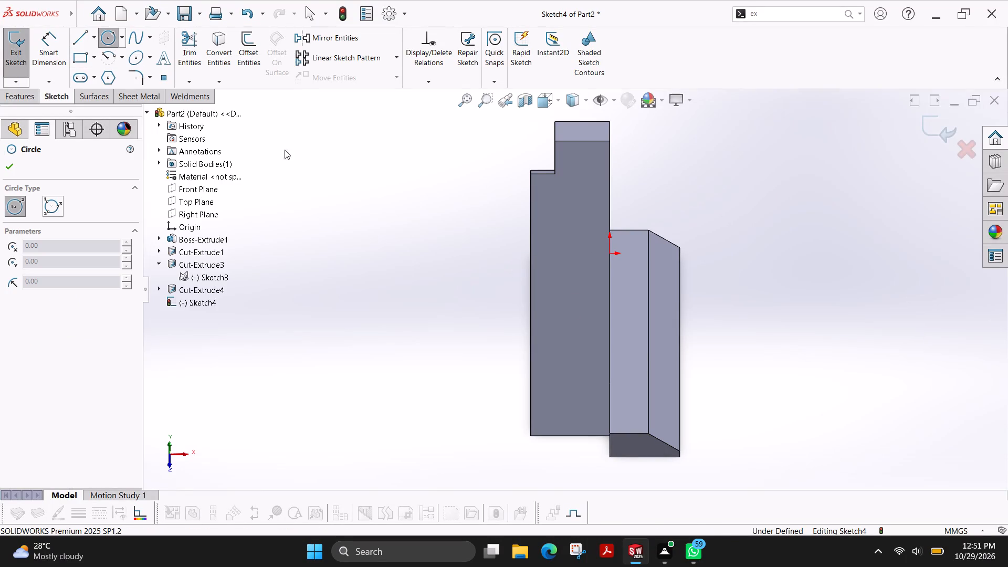
left_click(558, 266)
left_click(575, 266)
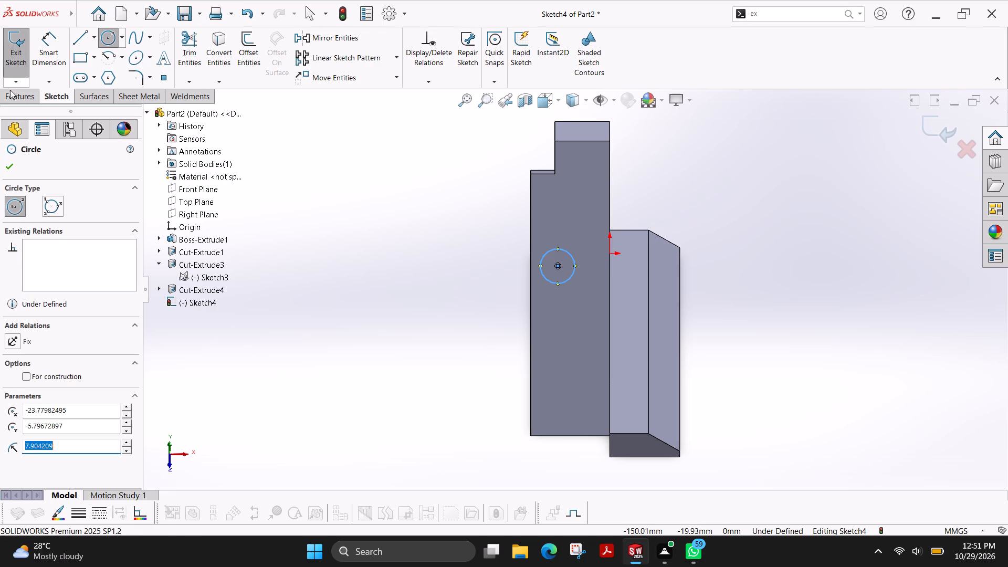
Dimension the circle's centre 20 mm from the sloped face's left edge and 67 mm from its bottom edge.
left_click(57, 51)
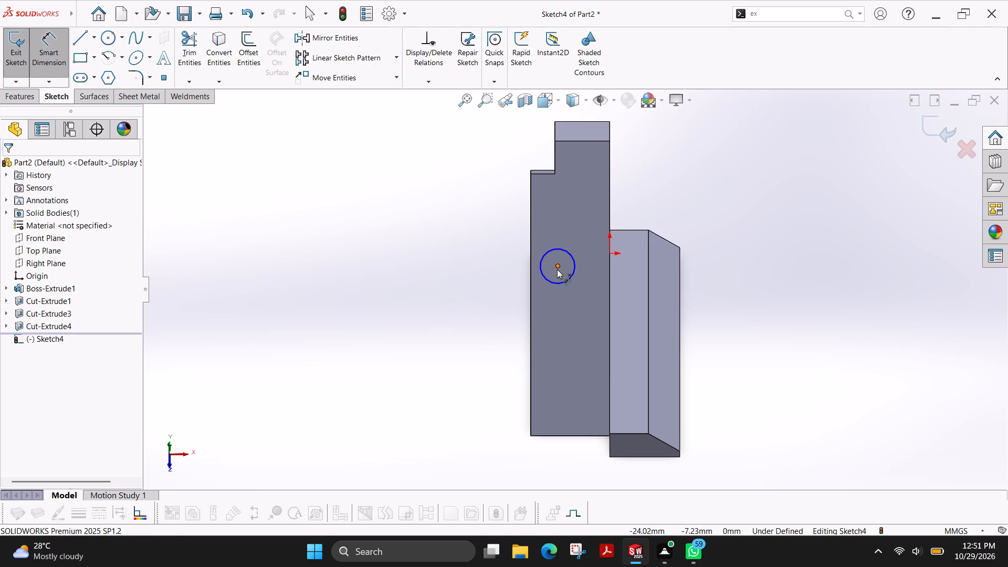
left_click(560, 269)
left_click(529, 287)
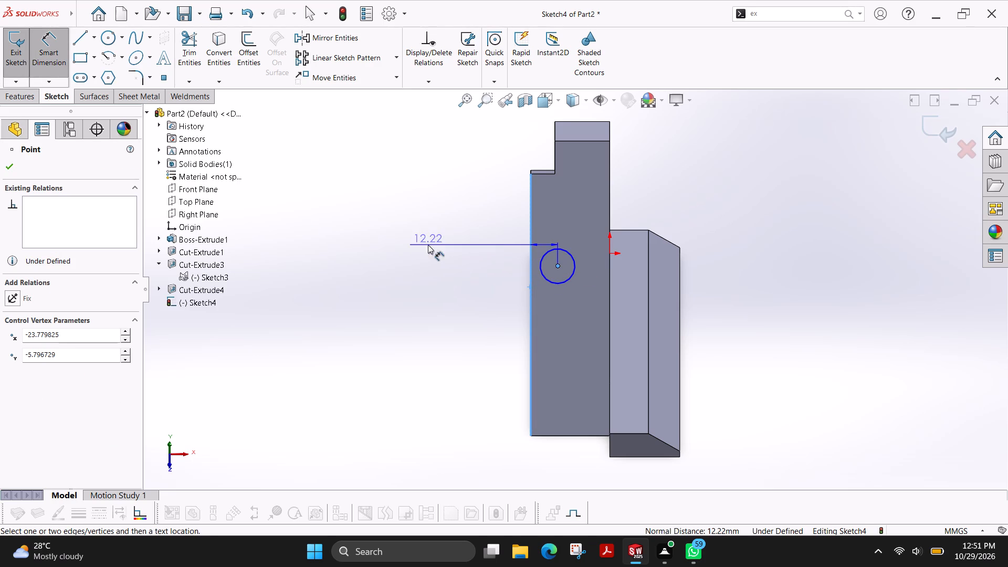
left_click(424, 223)
type("20")
key("Return")
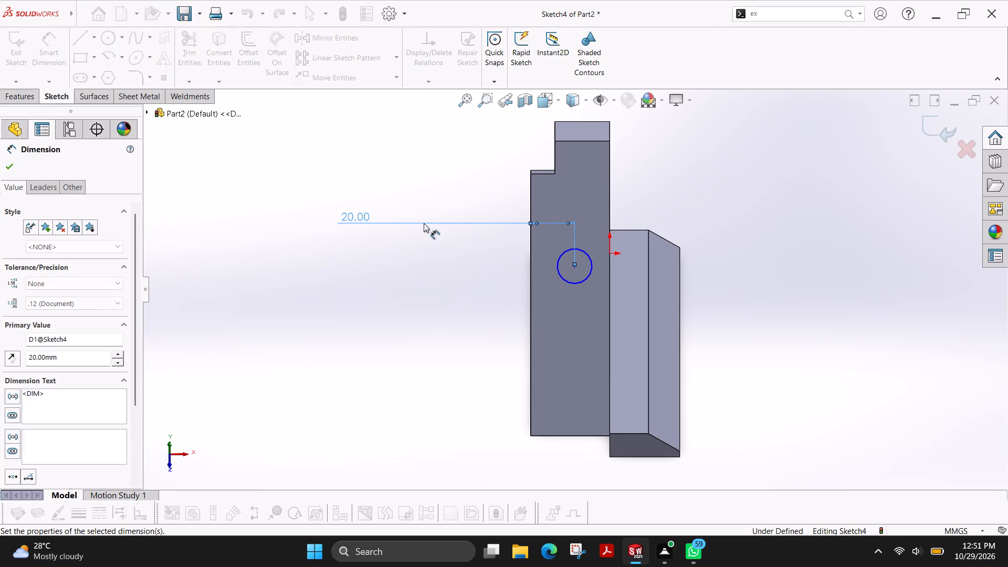
left_click(574, 269)
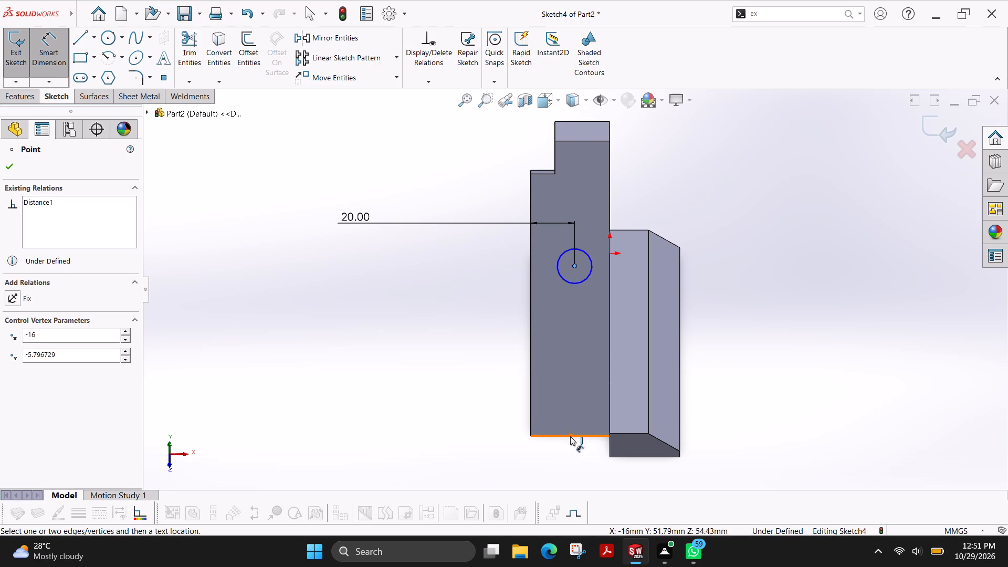
left_click(570, 436)
left_click(442, 383)
type("67")
key("Return")
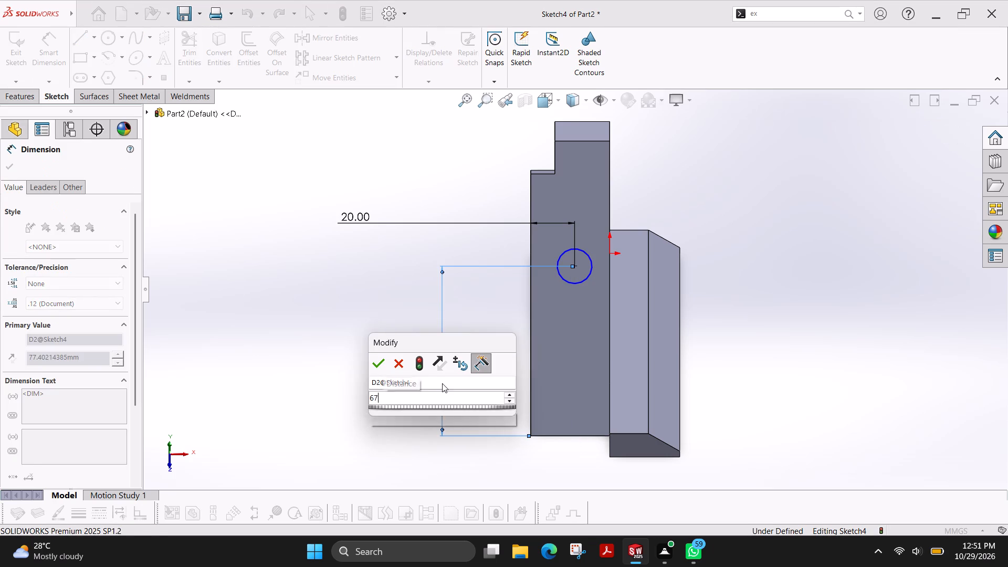
Dimension the circle on the sloped face to a diameter of 12 mm.
left_click(585, 278)
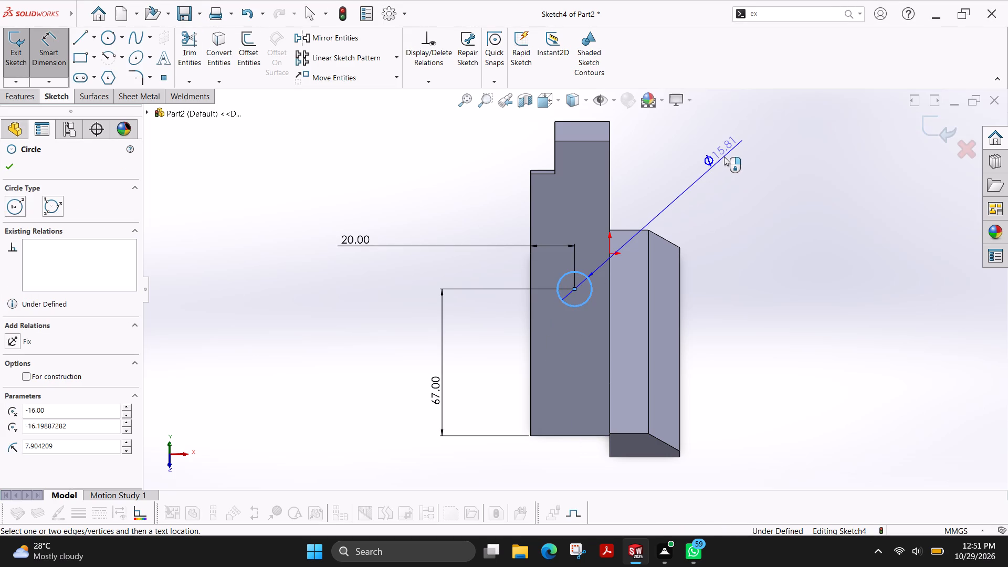
left_click(724, 156)
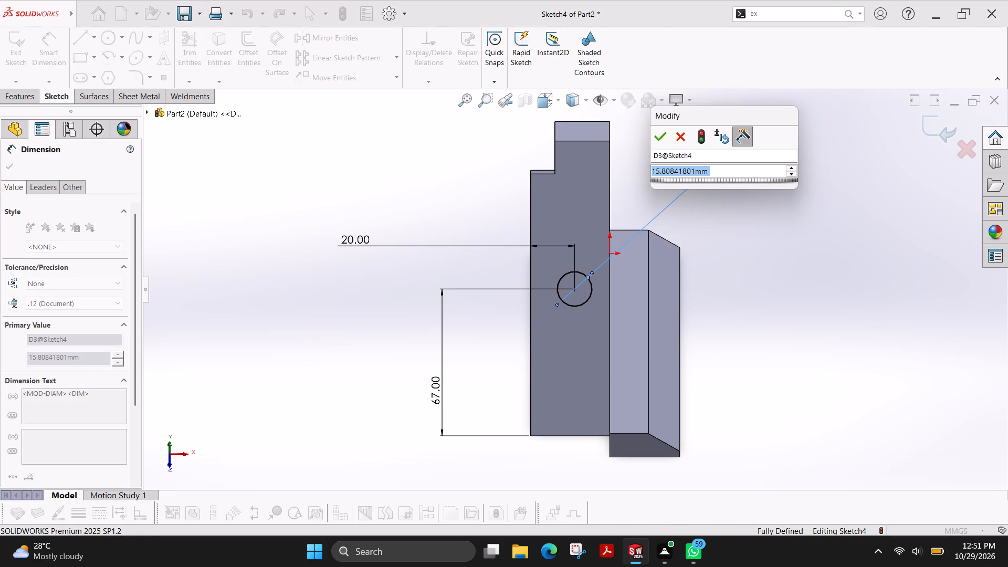
type("12")
key("Return")
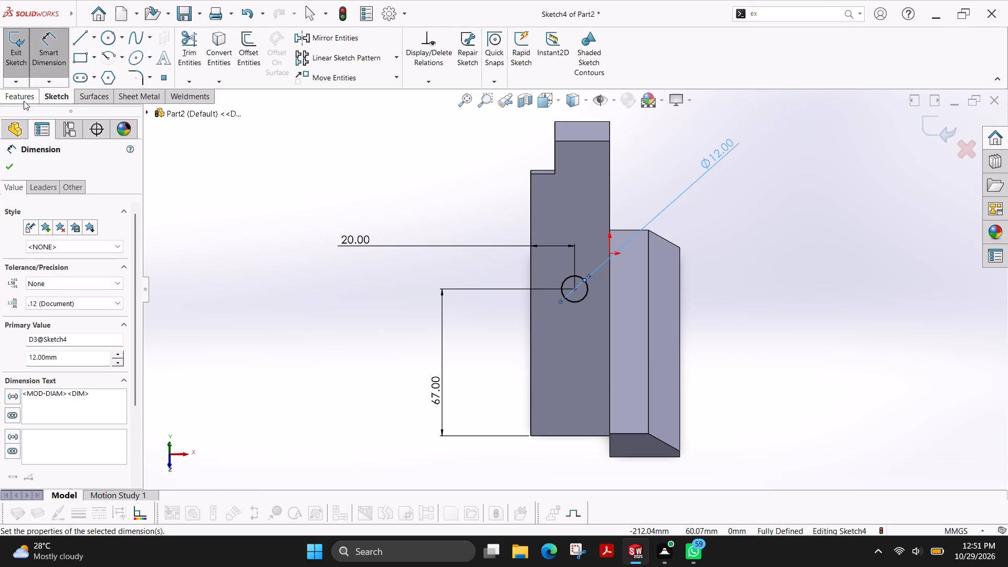
Cut-extrude the 12 mm circle into the sloped plate, blind to a depth of 11 mm.
left_click(22, 100)
left_click(186, 45)
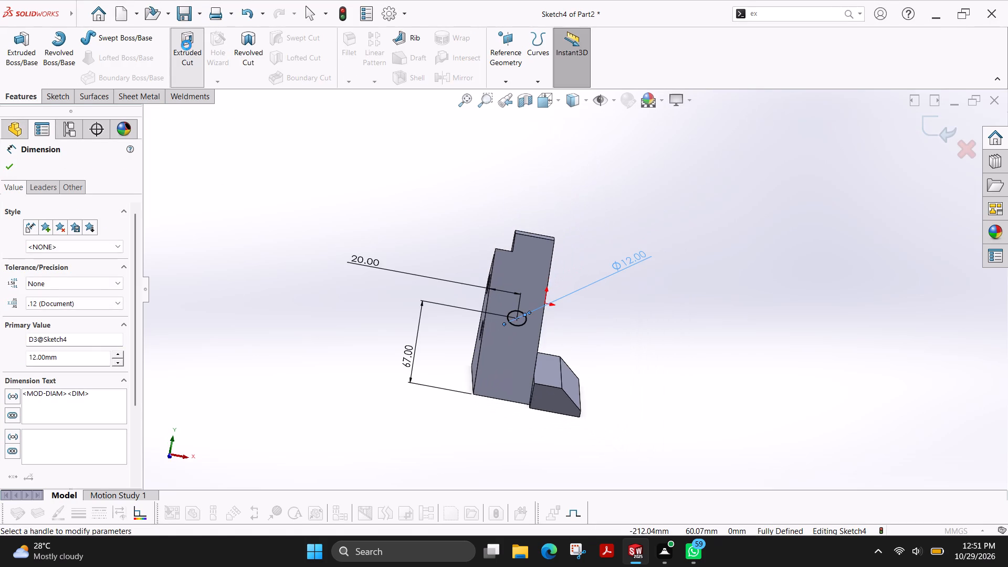
type("11")
key("Return")
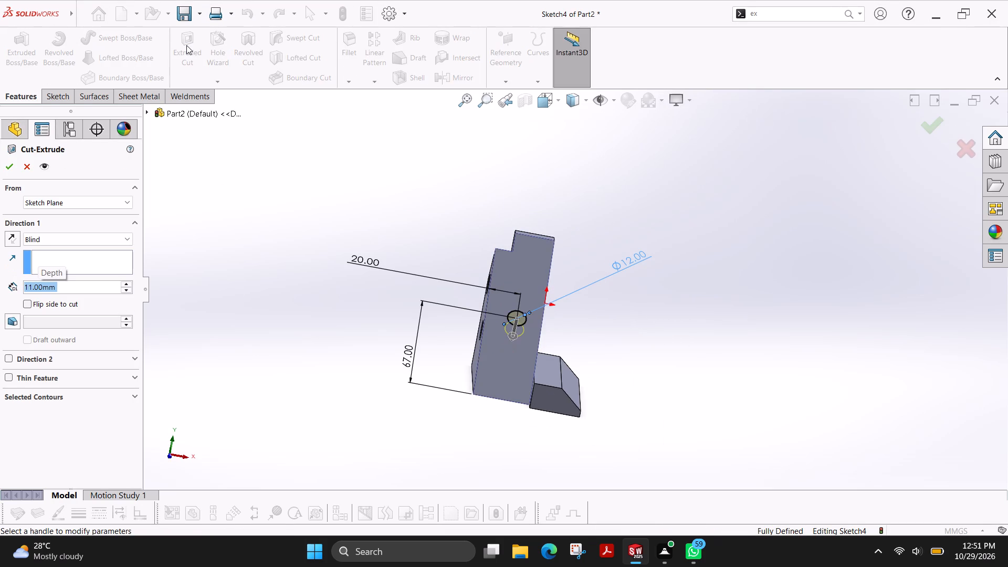
left_click(13, 166)
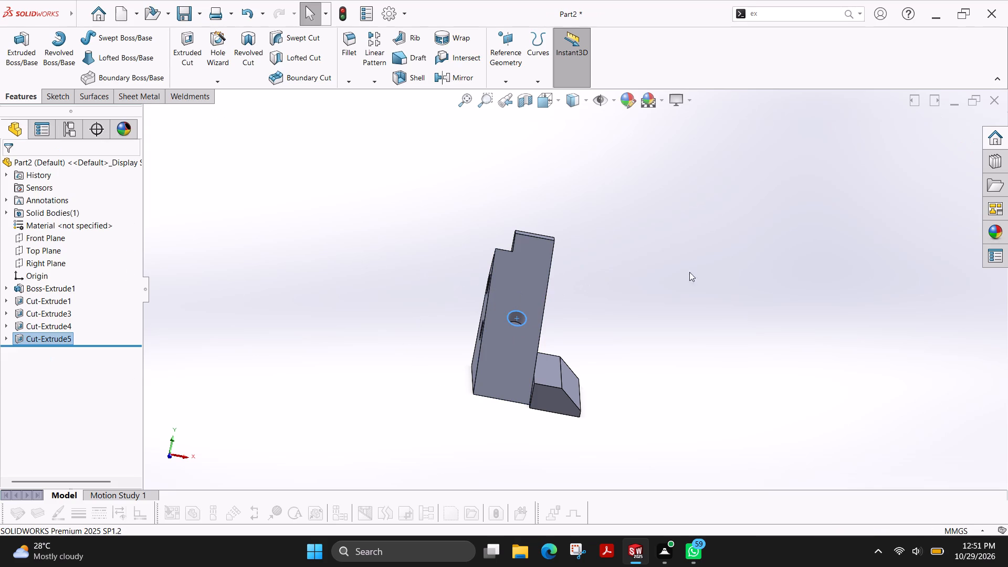
key("Escape")
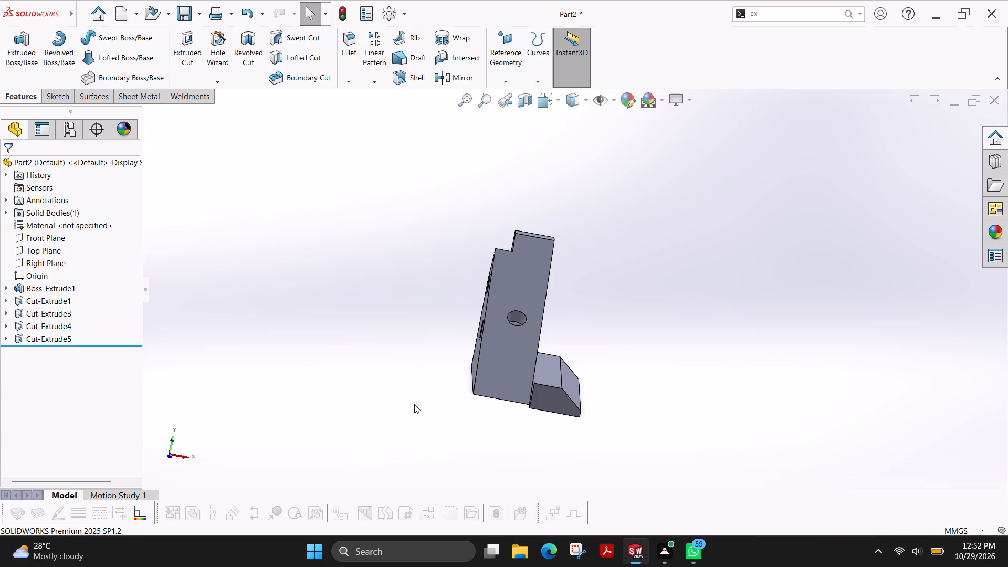
Set the part to the isometric view with the whole model in sight.
left_click(560, 102)
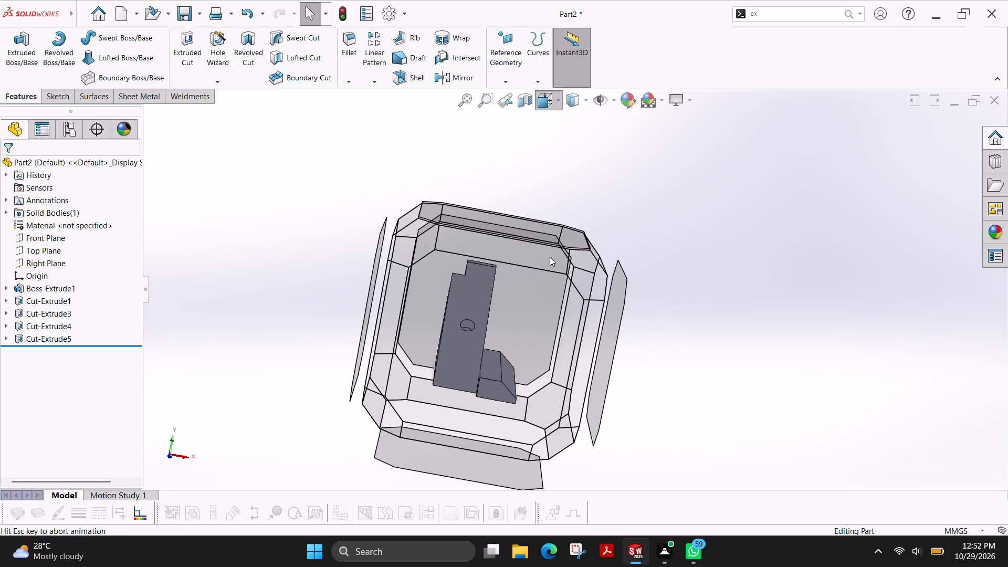
left_click(530, 295)
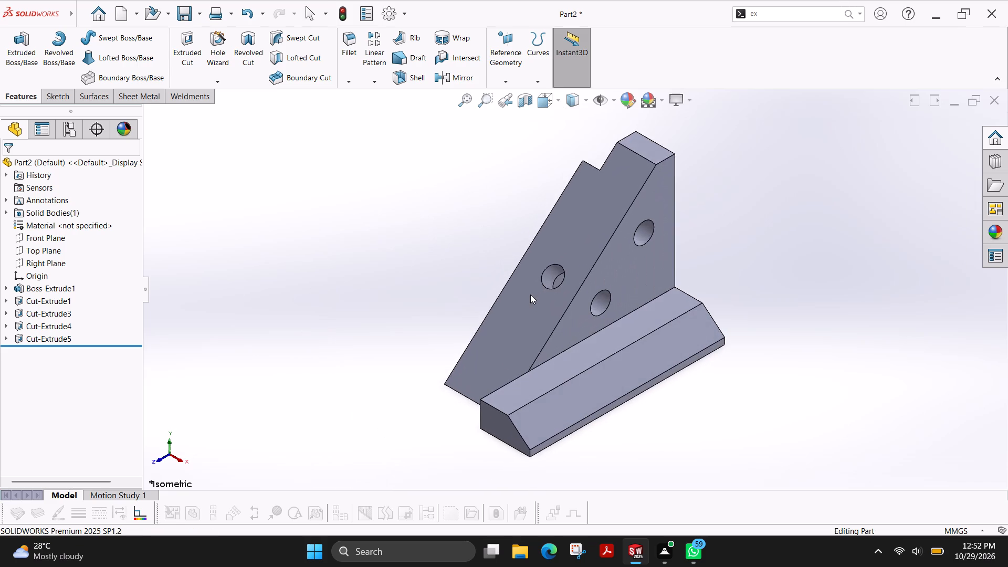
scroll(761, 198, "up", 1)
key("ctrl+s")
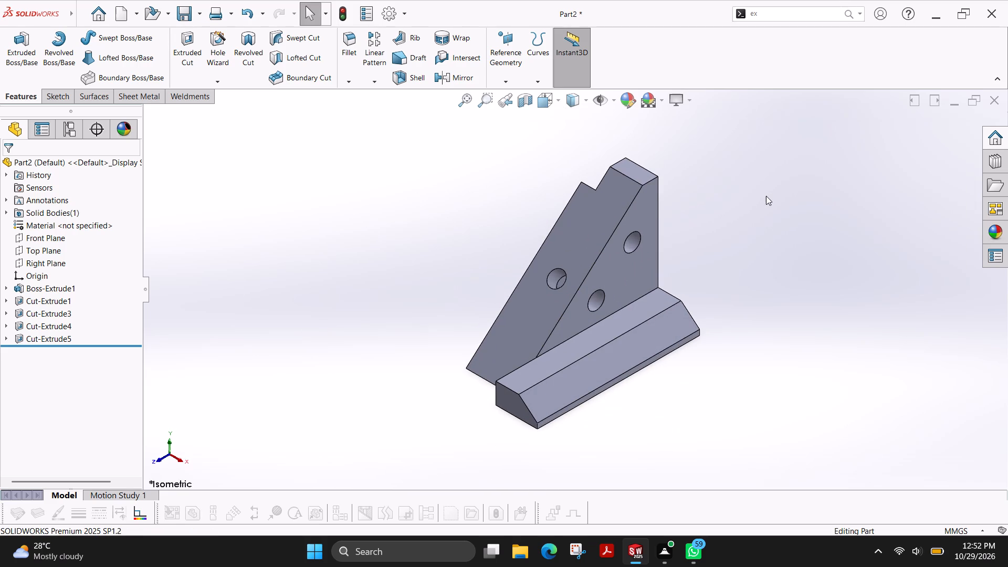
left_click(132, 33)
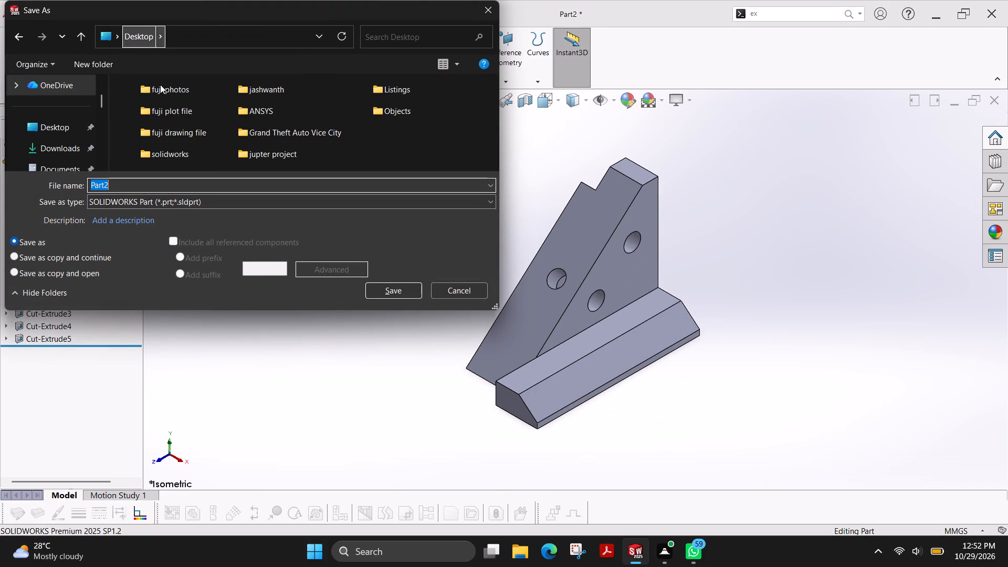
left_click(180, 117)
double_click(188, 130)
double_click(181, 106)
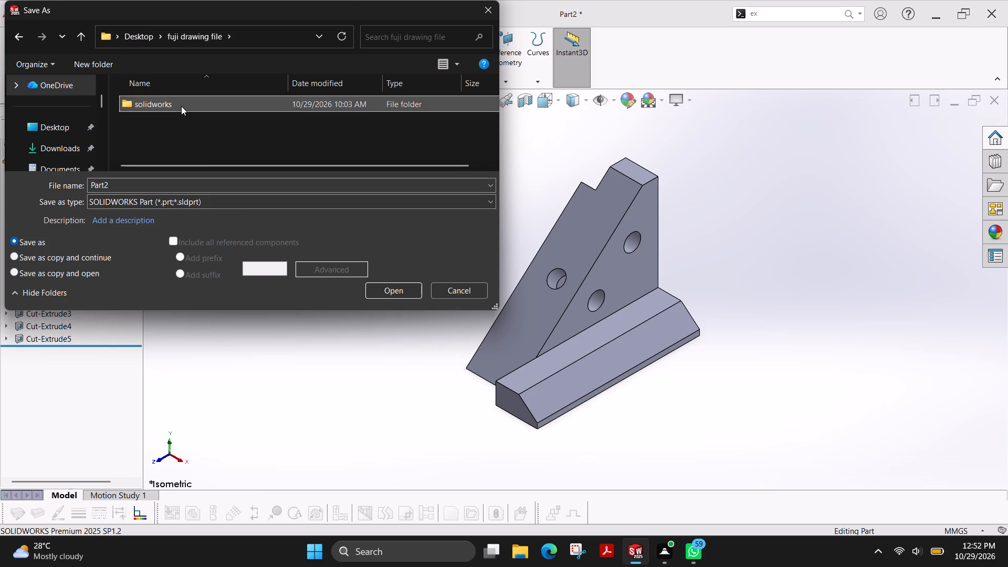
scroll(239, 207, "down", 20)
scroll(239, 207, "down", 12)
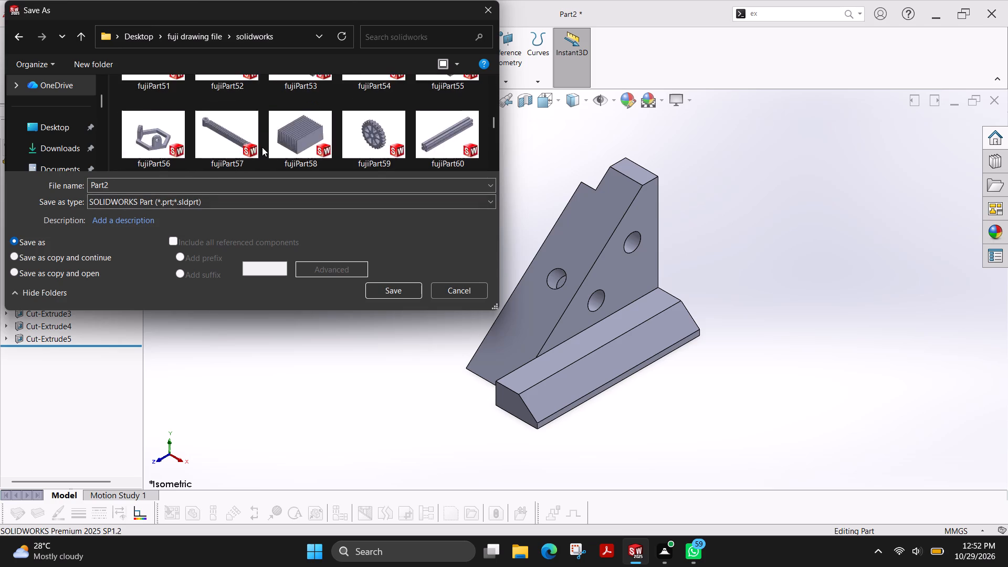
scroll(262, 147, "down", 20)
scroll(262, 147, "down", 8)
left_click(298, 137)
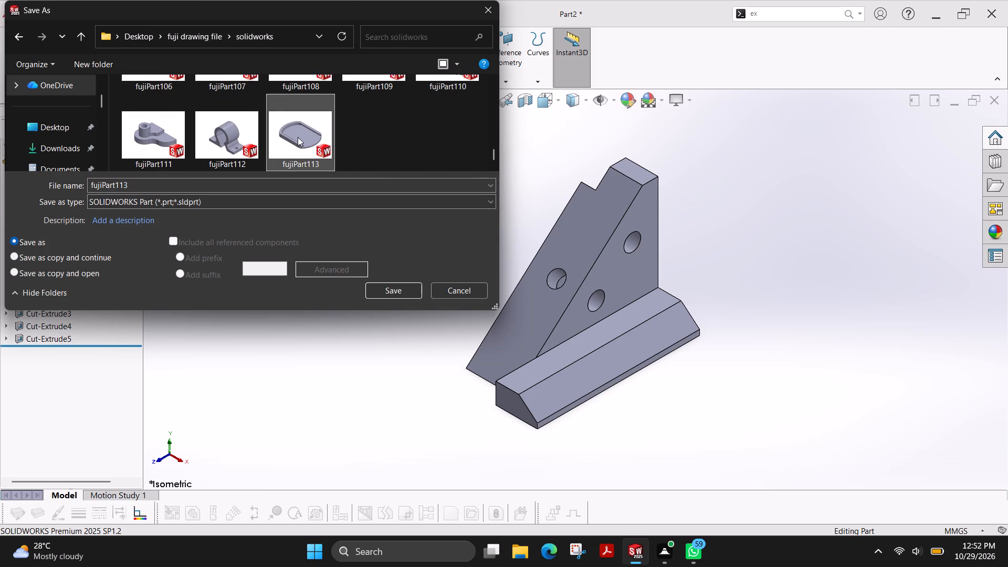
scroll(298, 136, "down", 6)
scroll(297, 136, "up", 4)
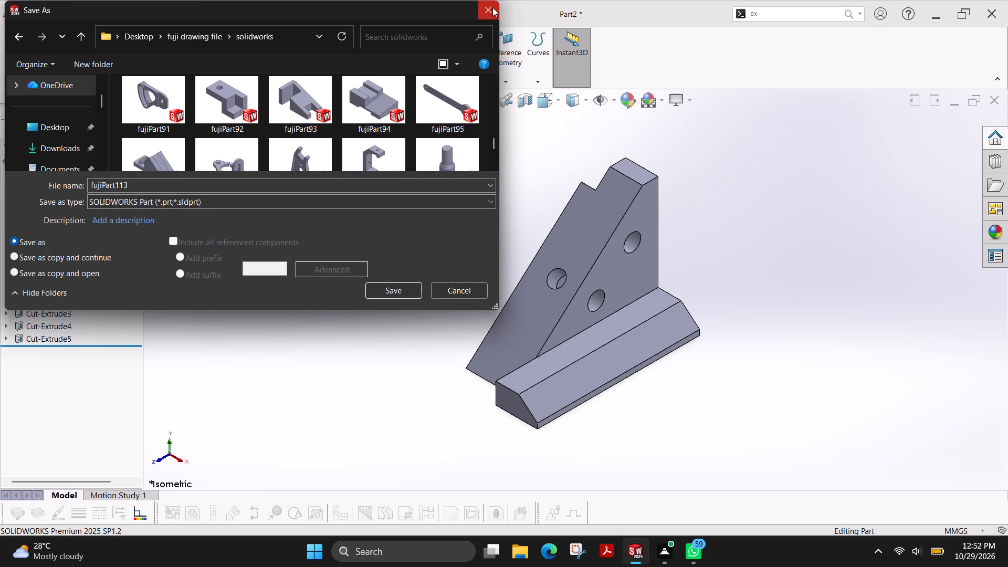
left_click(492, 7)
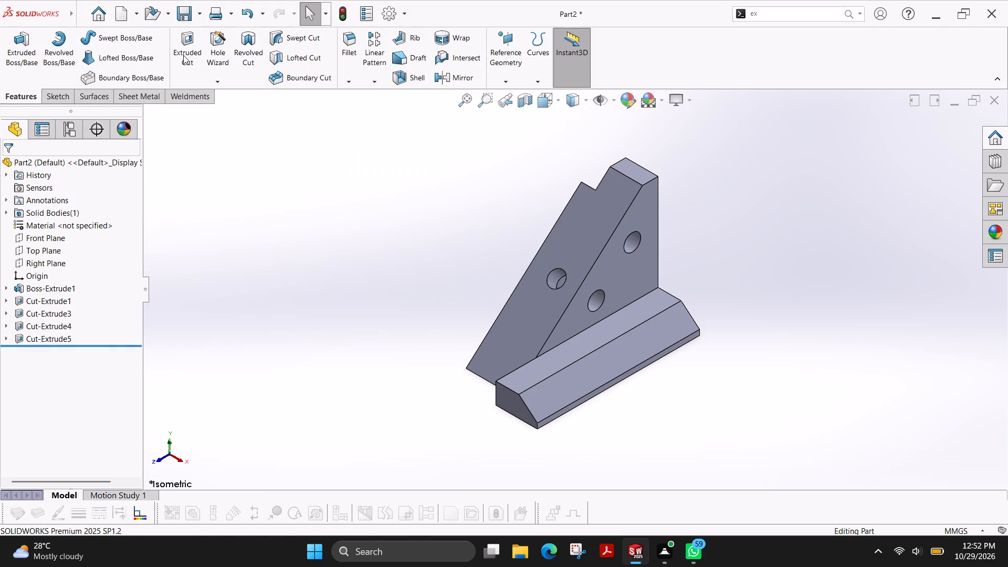
Save the part as fujiPart114 in the solidworks folder inside the Desktop's fuji drawing file folder.
key("ctrl+s")
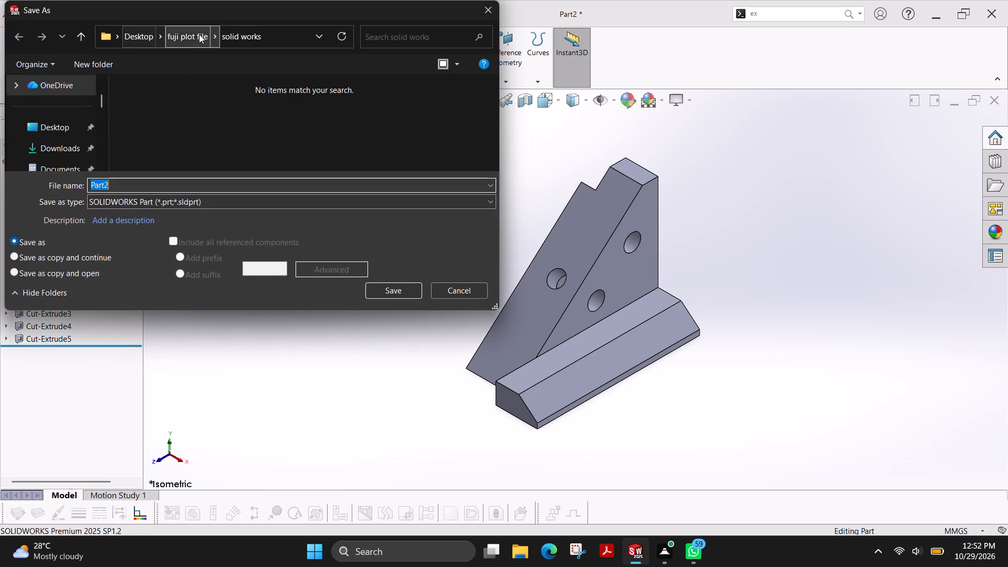
left_click(140, 30)
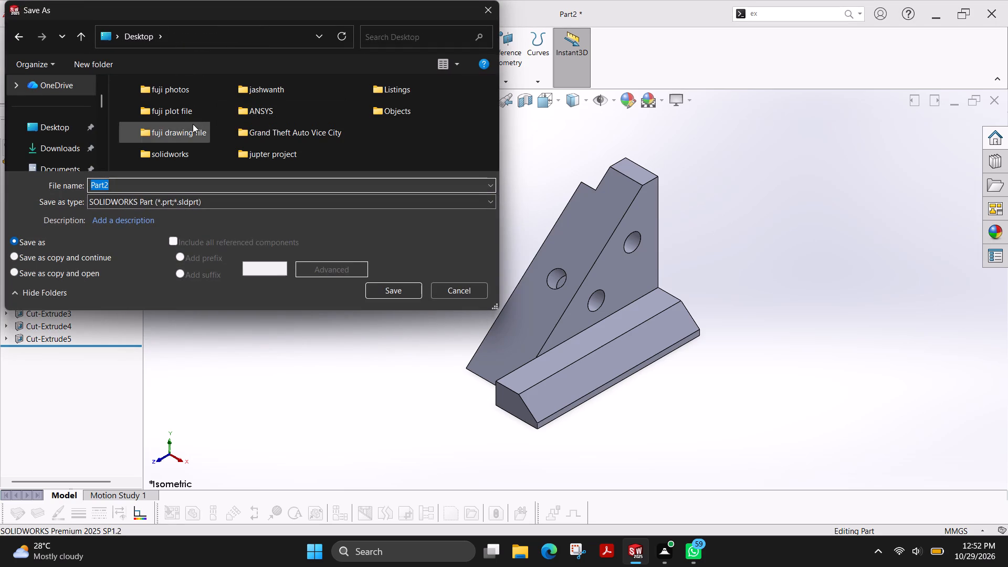
double_click(193, 124)
double_click(166, 103)
scroll(264, 118, "down", 4)
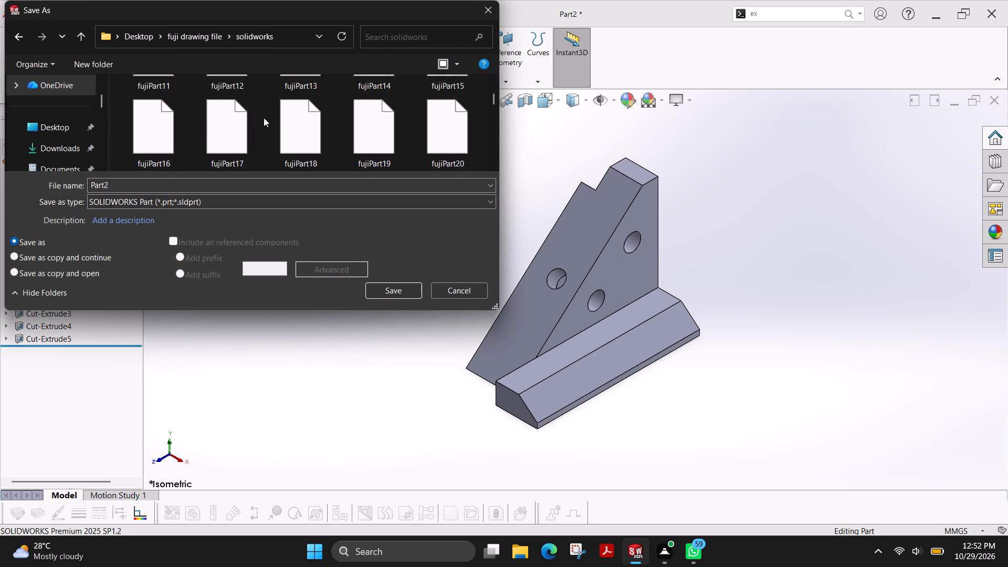
scroll(264, 118, "down", 20)
scroll(264, 118, "down", 20)
scroll(264, 118, "down", 5)
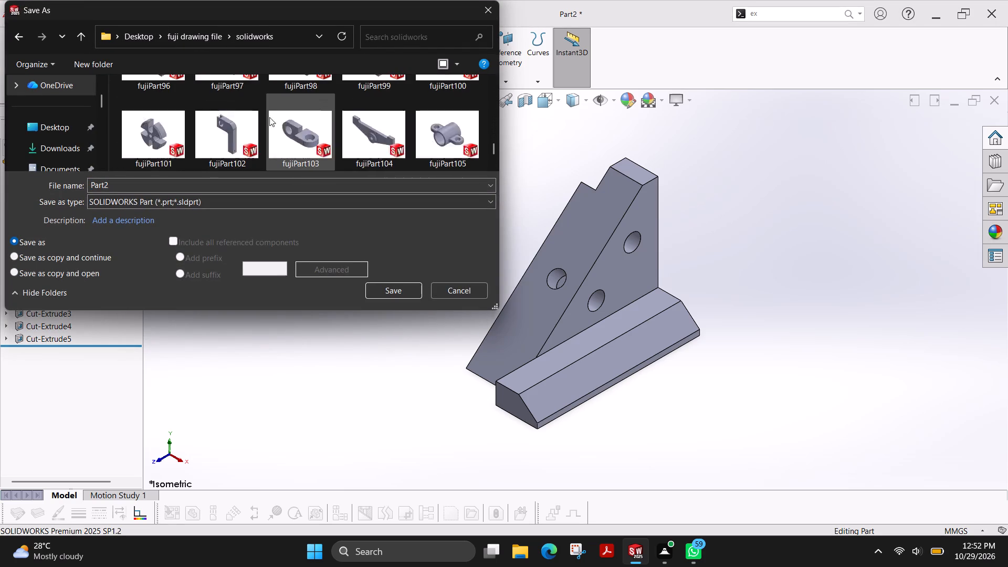
scroll(269, 117, "down", 13)
left_click(155, 187)
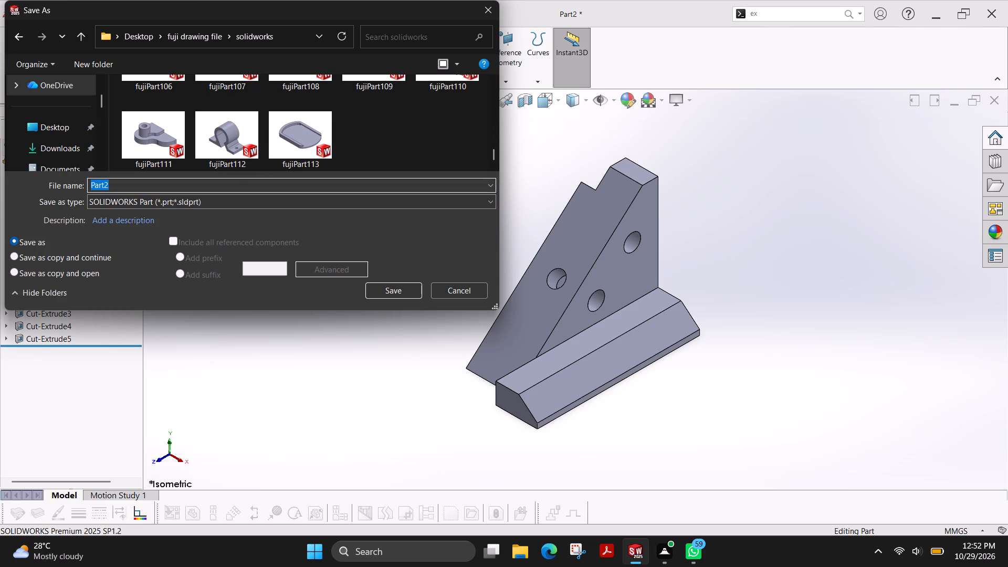
key("Right")
key("BackSpace")
type("114")
key("Left")
key("Left")
key("Left")
key("Left")
key("Left")
key("Left")
key("Left")
key("Left")
key("Left")
key("Left")
key("Left")
key("Left")
key("Left")
key("Left")
key("Left")
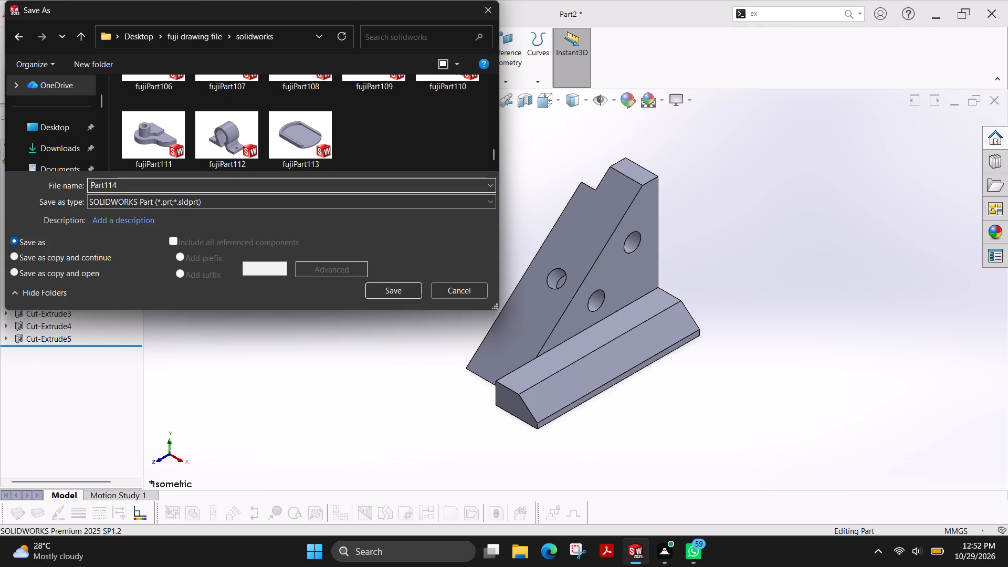
type("fuji")
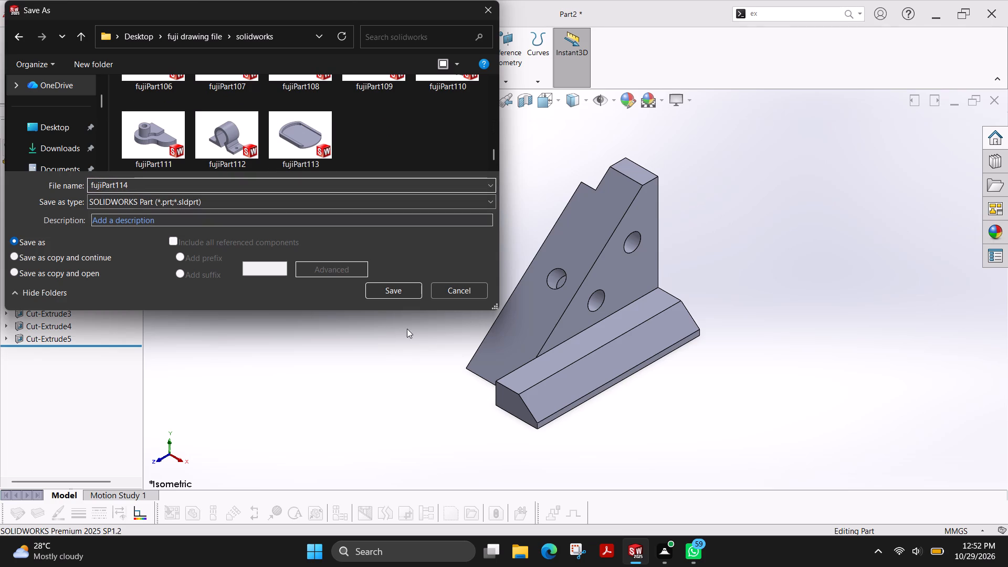
left_click(392, 288)
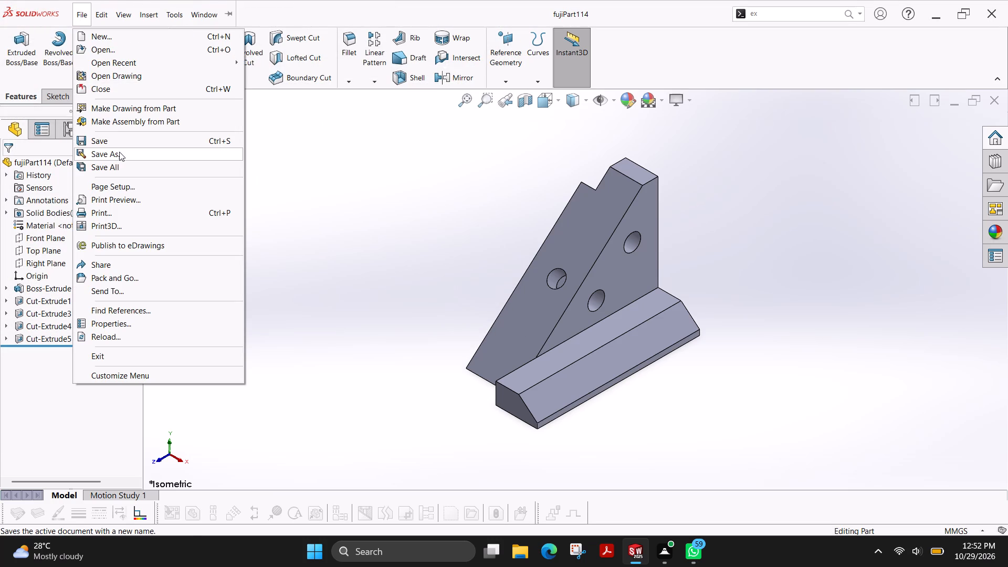
Save a PDF copy of fujiPart114 in the solid works folder inside the Desktop's fuji plot file folder.
left_click(119, 152)
left_click(141, 45)
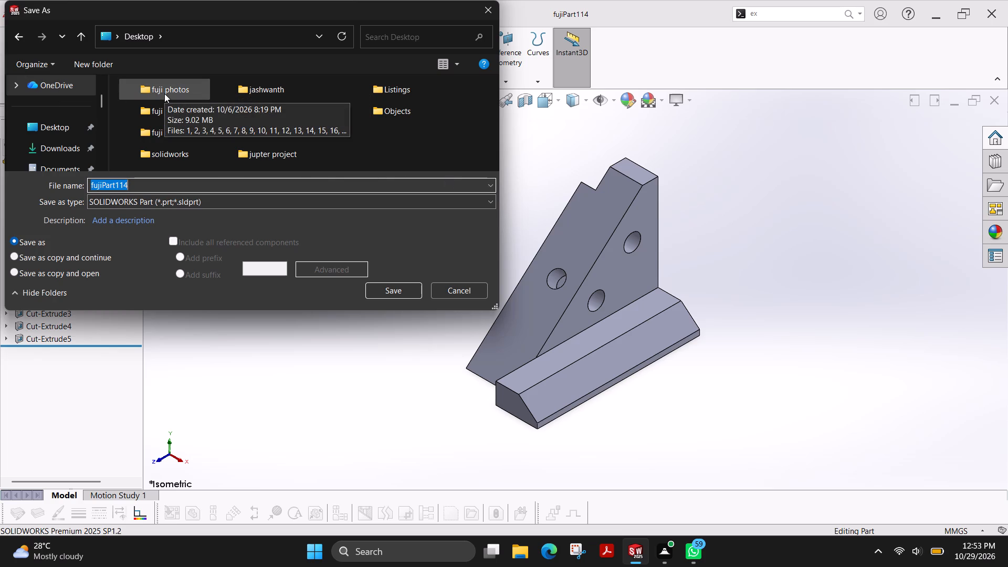
double_click(175, 110)
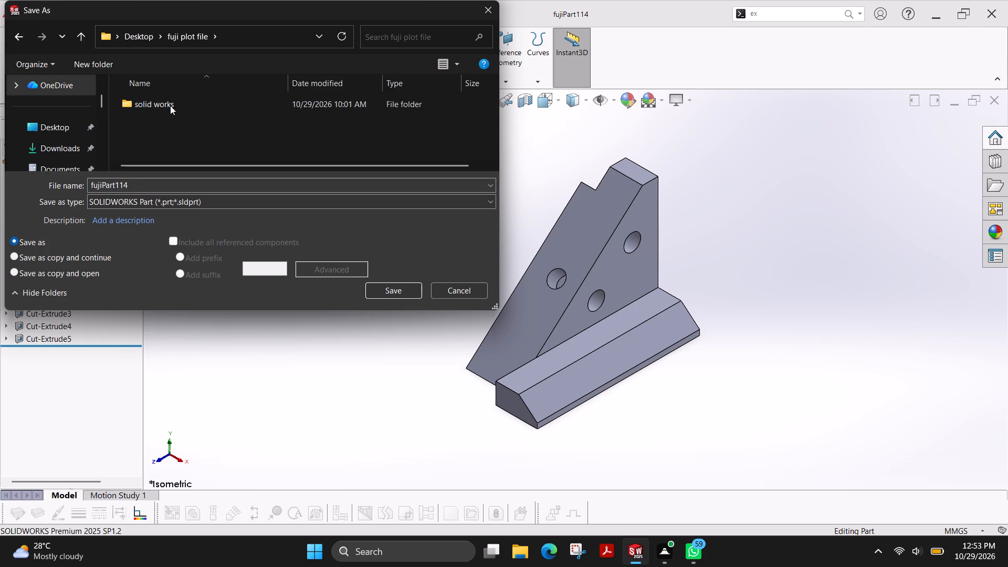
double_click(170, 106)
left_click(195, 201)
scroll(166, 255, "down", 1)
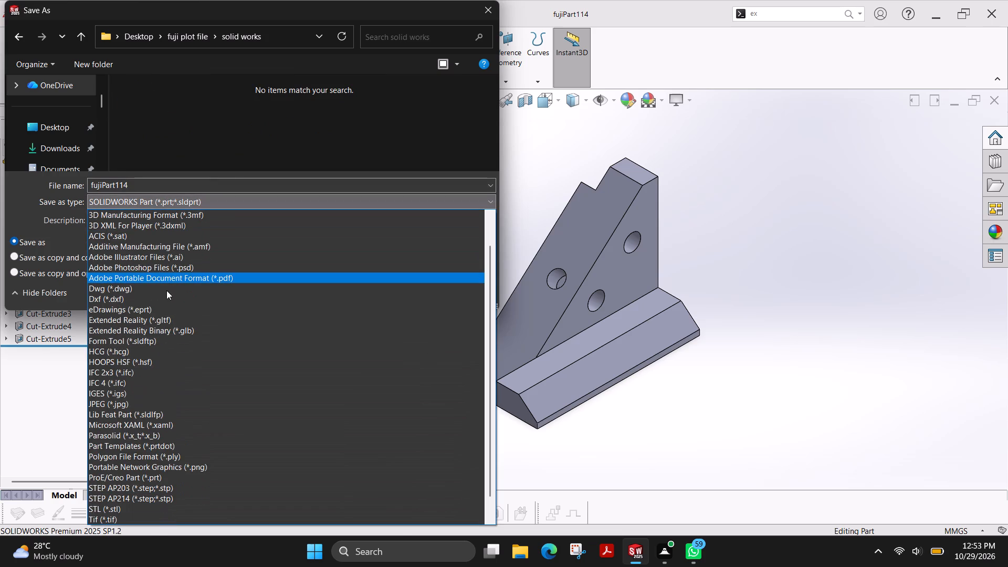
left_click(159, 281)
left_click(393, 316)
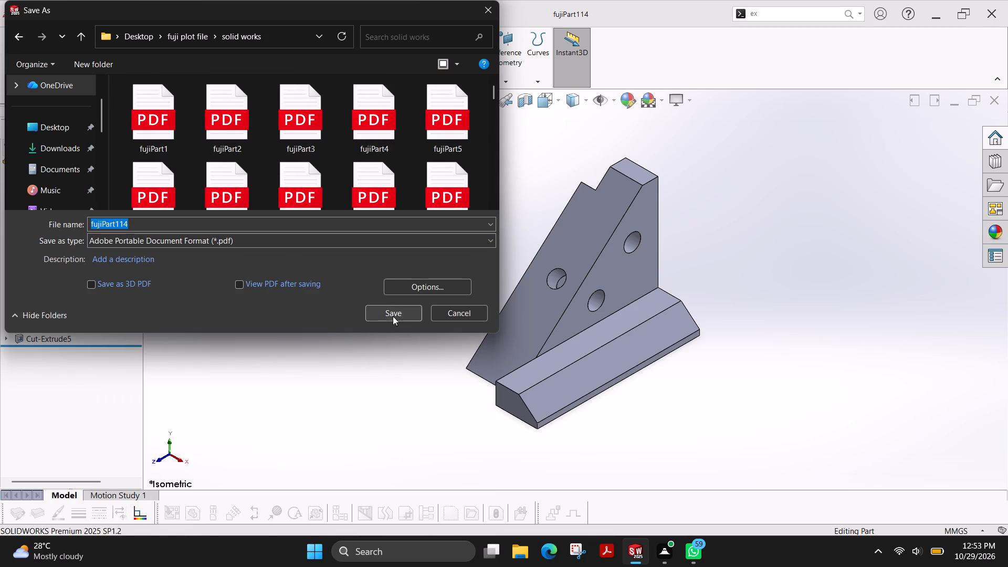